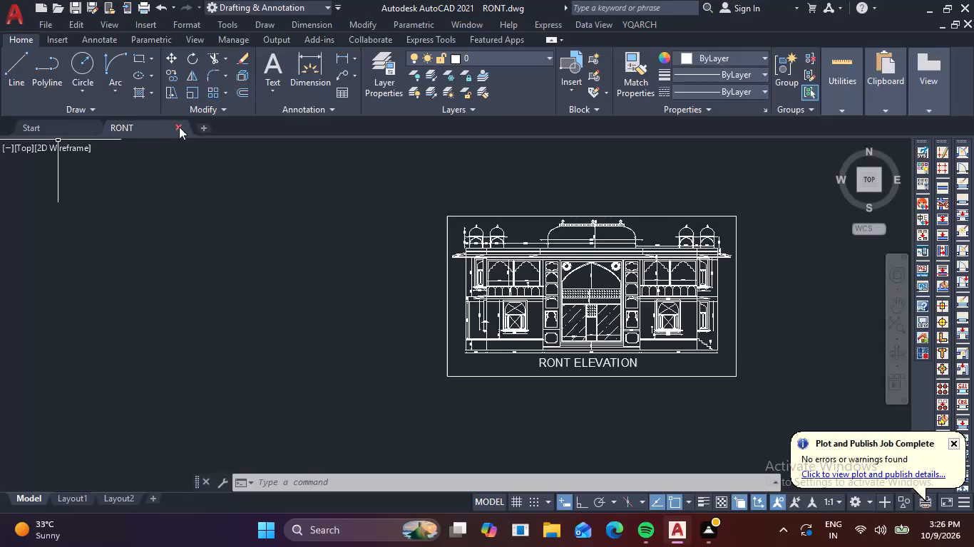
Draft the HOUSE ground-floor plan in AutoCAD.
Close the RONT drawing and start a new blank drawing.
{"action": "left_click", "coordinate": [179, 127]}
{"action": "left_click", "coordinate": [210, 307]}
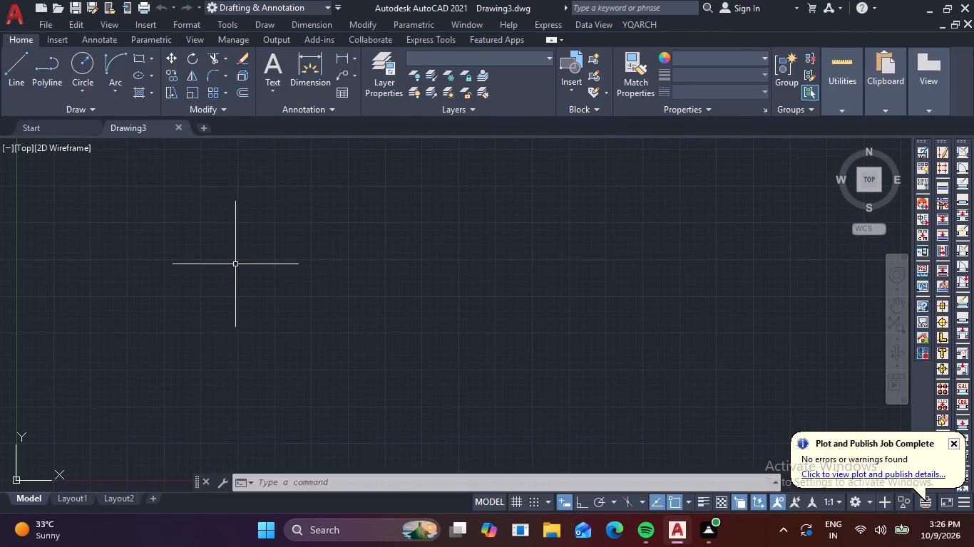
Turn off the grid display in the new drawing.
{"action": "key", "text": "F7"}
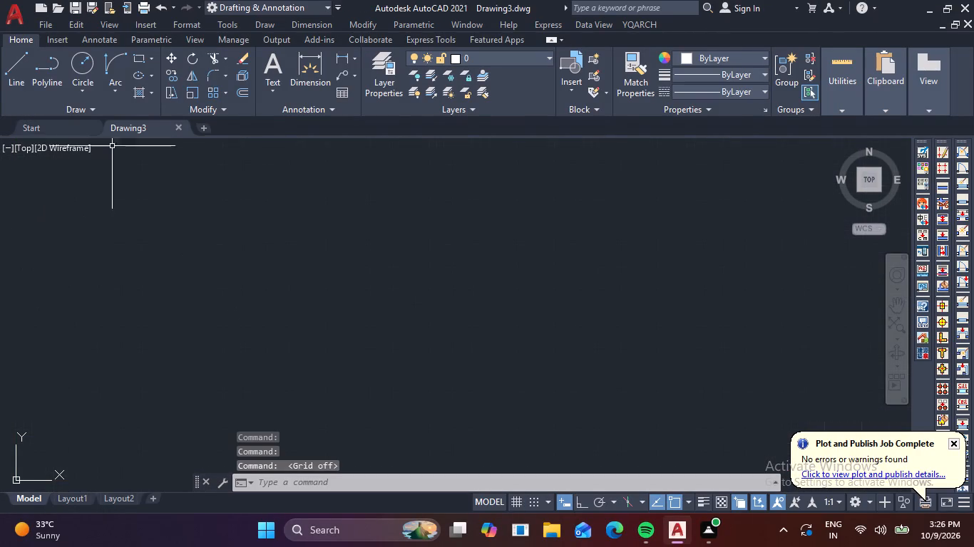
Set the drawing units' length type to Engineering.
{"action": "type", "text": "UN"}
{"action": "key", "text": "space"}
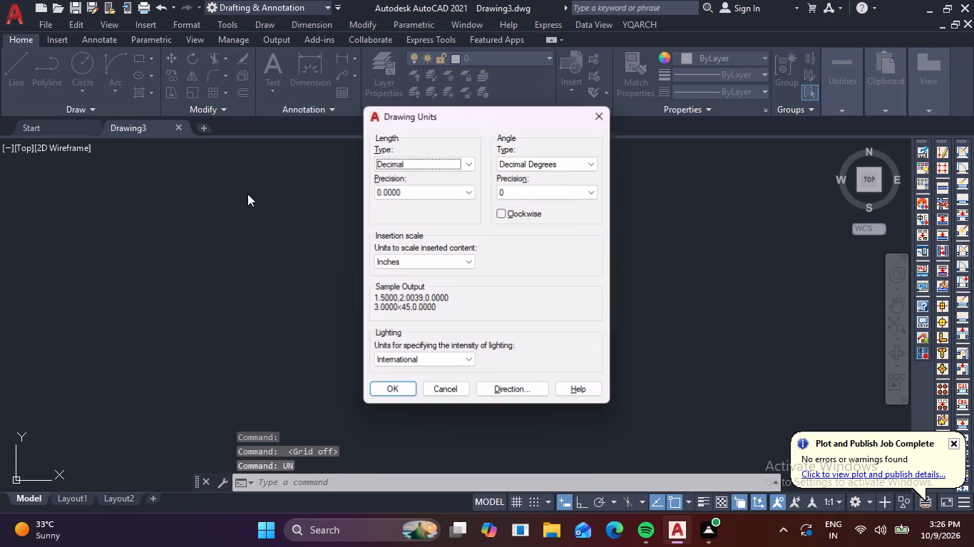
{"action": "left_click", "coordinate": [473, 164]}
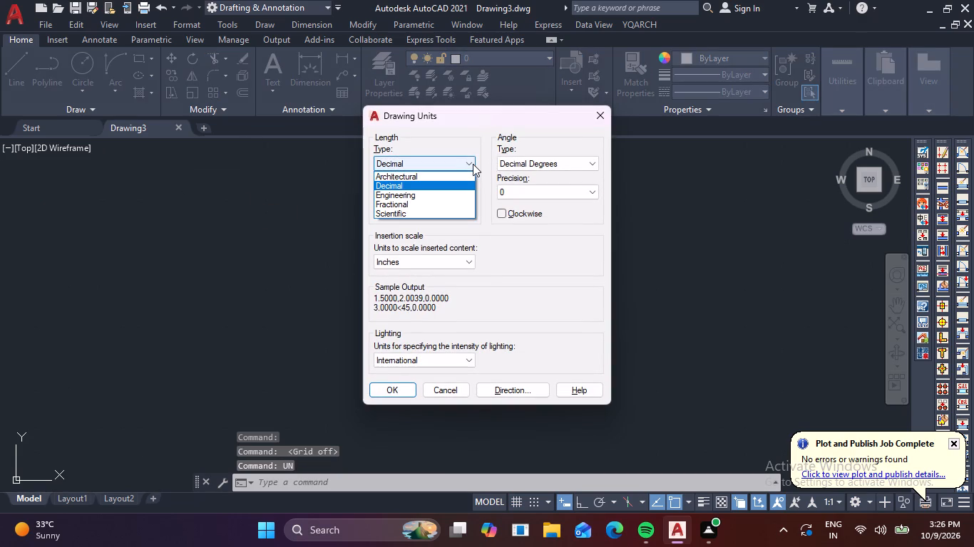
{"action": "left_click", "coordinate": [446, 191]}
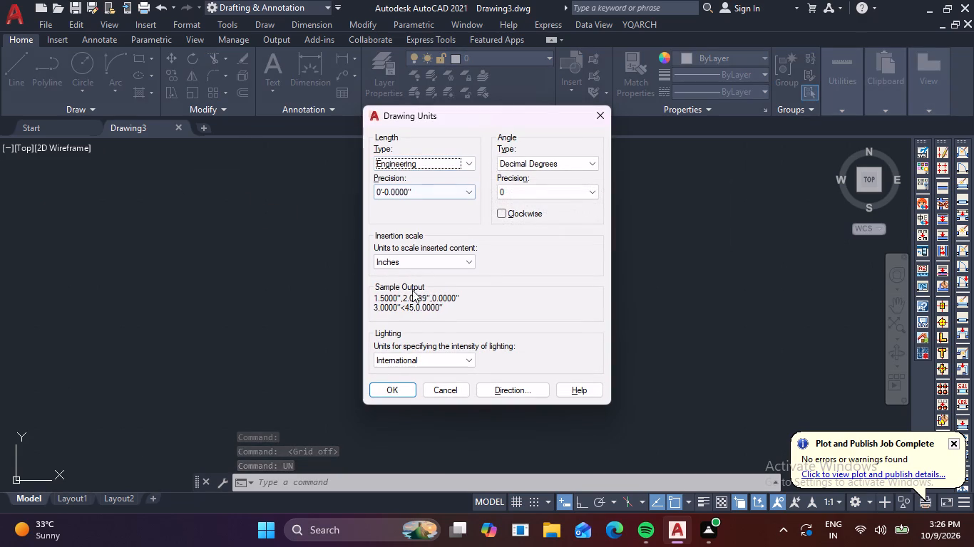
{"action": "left_click", "coordinate": [392, 395]}
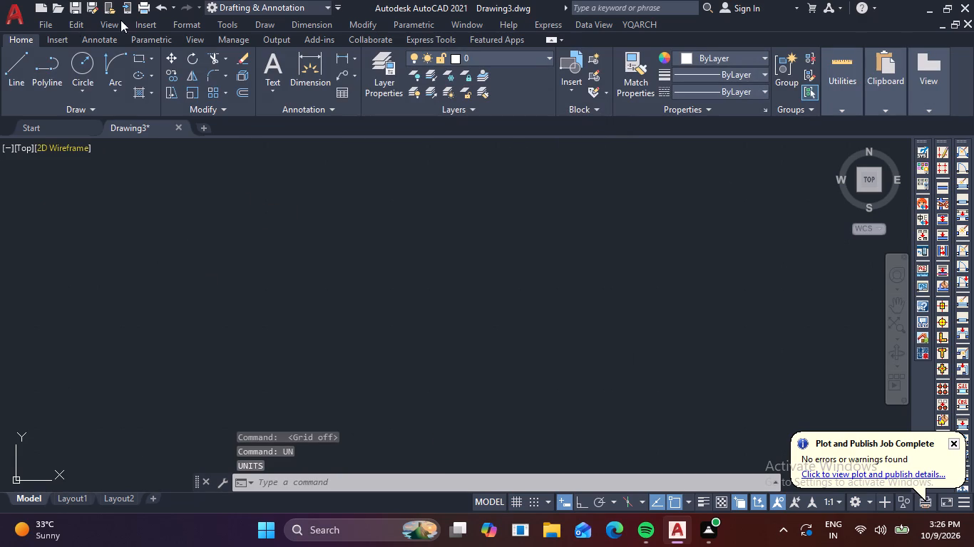
Turn off the UCS icon display in the drawing area.
{"action": "left_click", "coordinate": [183, 41]}
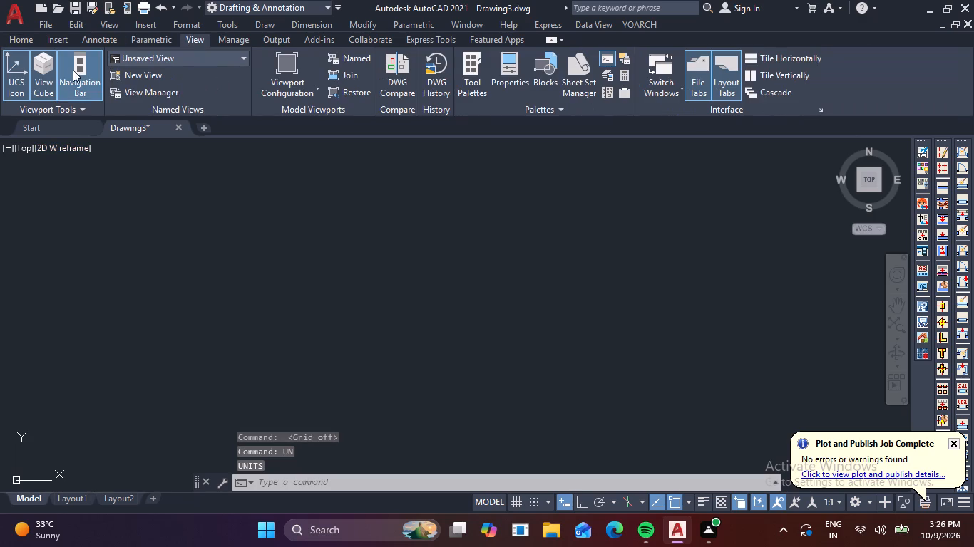
{"action": "left_click", "coordinate": [11, 77]}
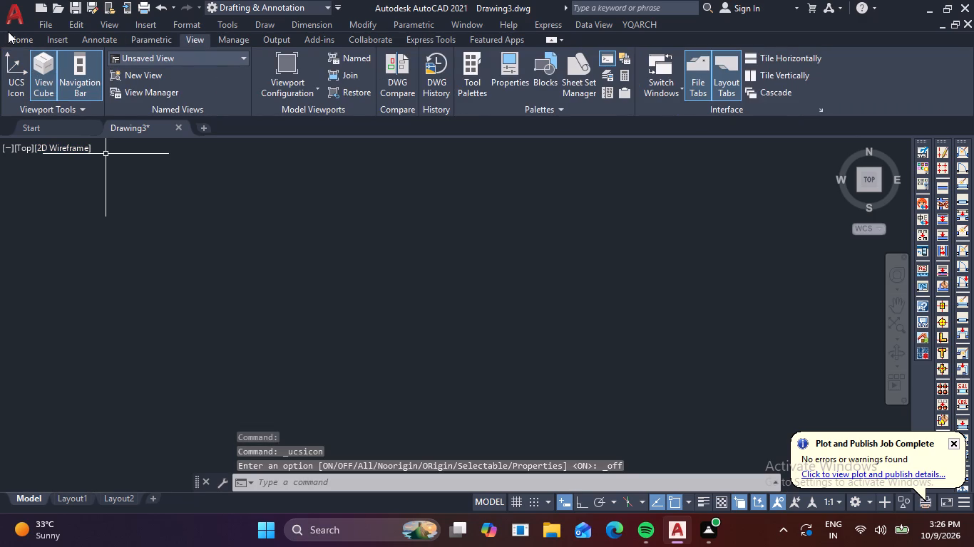
{"action": "left_click", "coordinate": [8, 31]}
{"action": "left_click", "coordinate": [26, 38]}
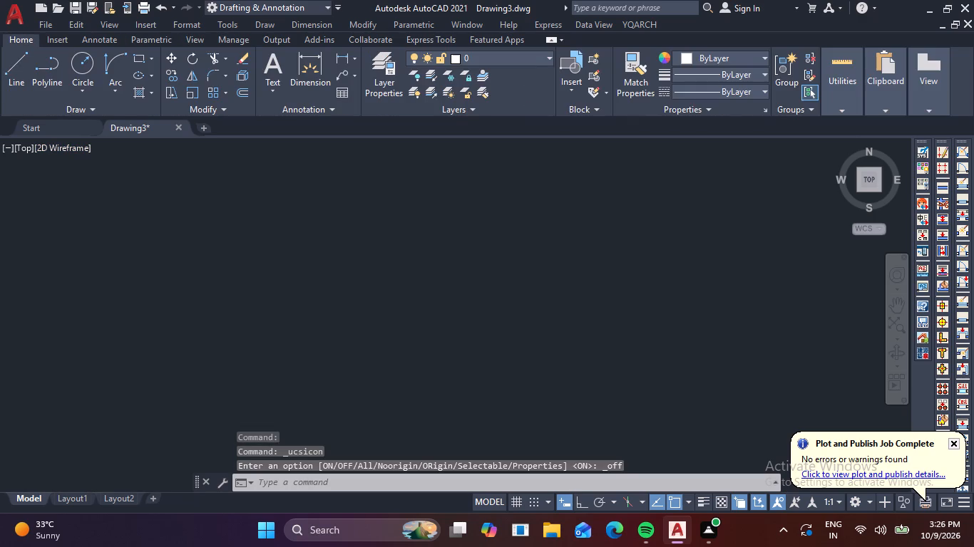
Draw one vertical construction line with XLINE on the left side of the empty drawing area.
{"action": "scroll", "coordinate": [251, 165], "scroll_direction": "down", "scroll_amount": 2}
{"action": "scroll", "coordinate": [324, 203], "scroll_direction": "down", "scroll_amount": 1}
{"action": "middle_click_drag", "start_coordinate": [324, 203], "coordinate": [315, 214]}
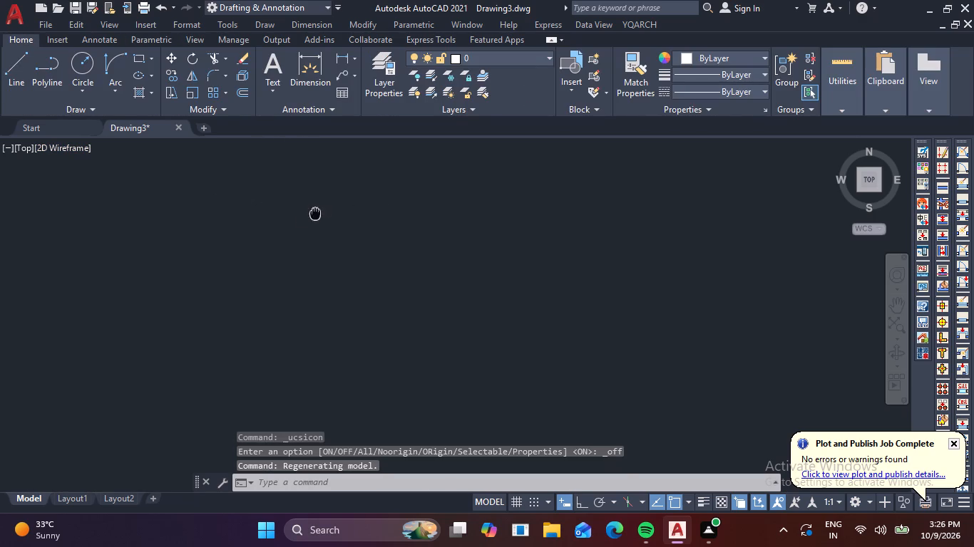
{"action": "middle_click_drag", "start_coordinate": [315, 214], "coordinate": [266, 264]}
{"action": "type", "text": "XL"}
{"action": "key", "text": "space"}
{"action": "type", "text": "V"}
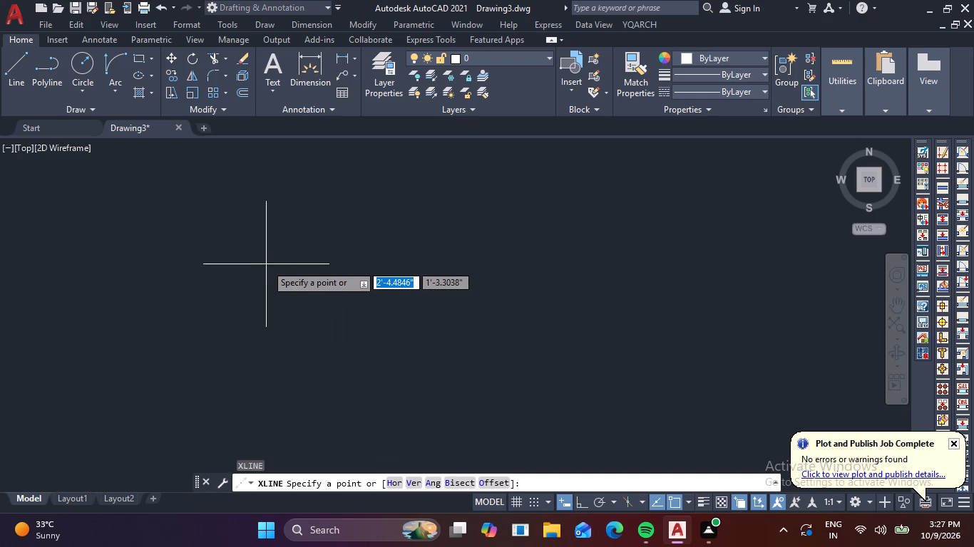
{"action": "key", "text": "space"}
{"action": "left_click", "coordinate": [142, 266]}
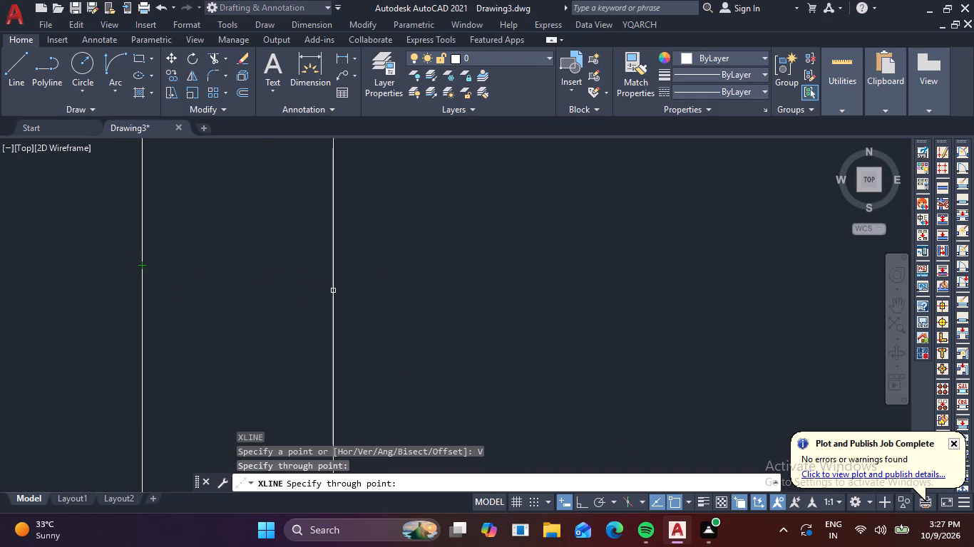
{"action": "key", "text": "Escape"}
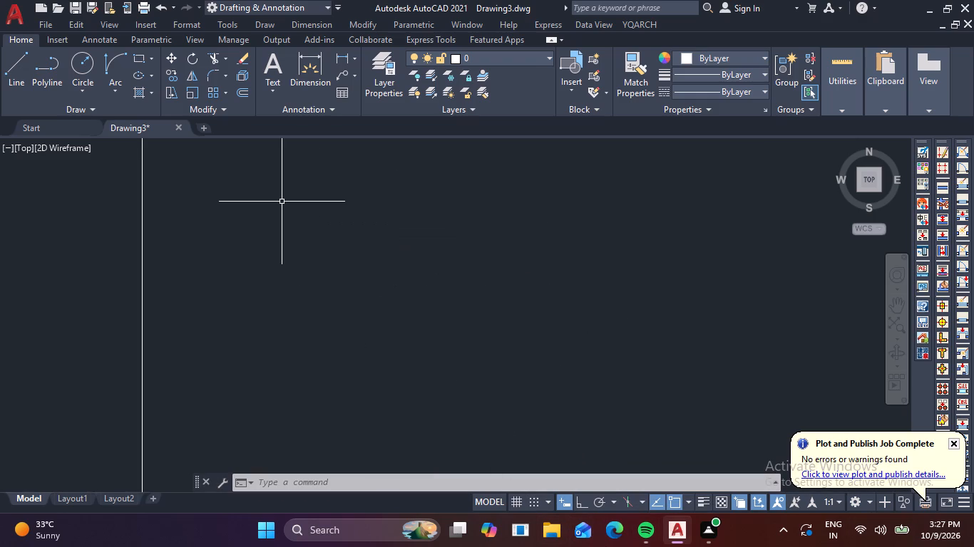
Draw one horizontal construction line with XLINE across the upper part of the vertical construction line.
{"action": "scroll", "coordinate": [237, 260], "scroll_direction": "down", "scroll_amount": 2}
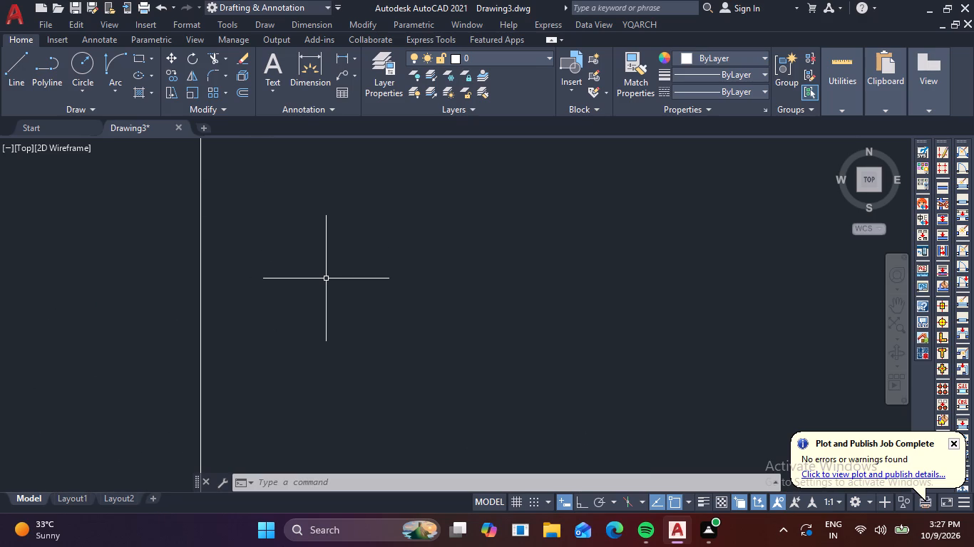
{"action": "key", "text": "Escape"}
{"action": "type", "text": "XL"}
{"action": "key", "text": "space"}
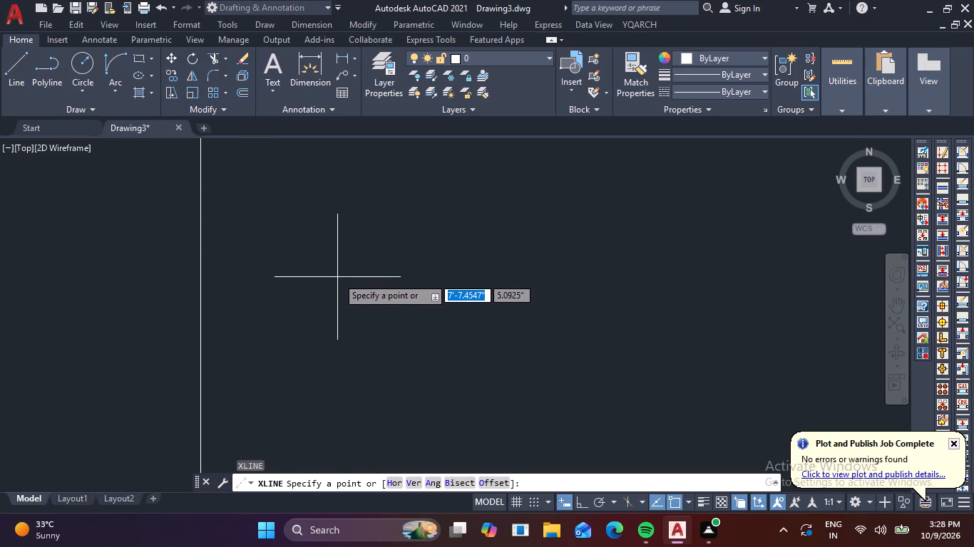
{"action": "key", "text": "h"}
{"action": "key", "text": "space"}
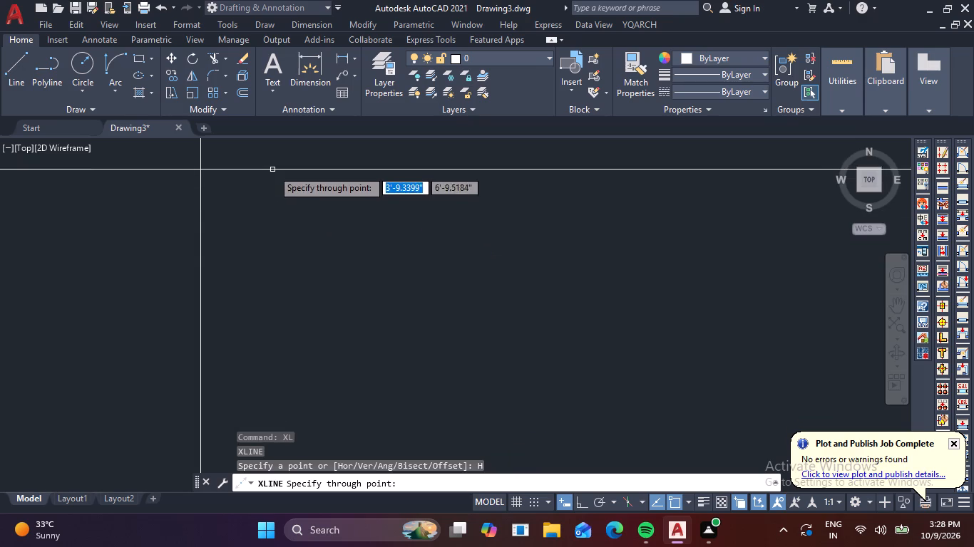
{"action": "left_click", "coordinate": [276, 153]}
{"action": "key", "text": "Escape"}
{"action": "middle_click_drag", "start_coordinate": [364, 241], "coordinate": [463, 345]}
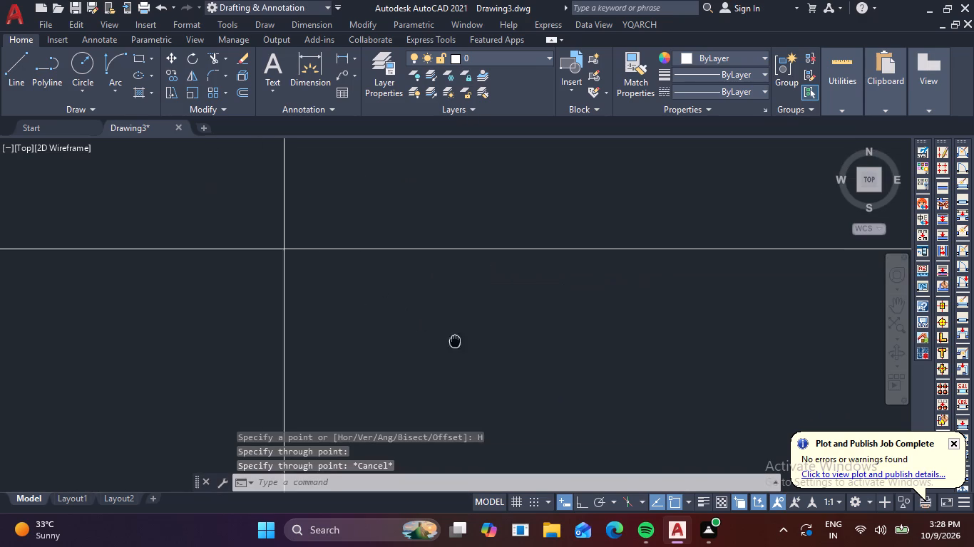
{"action": "middle_click_drag", "start_coordinate": [463, 345], "coordinate": [486, 353]}
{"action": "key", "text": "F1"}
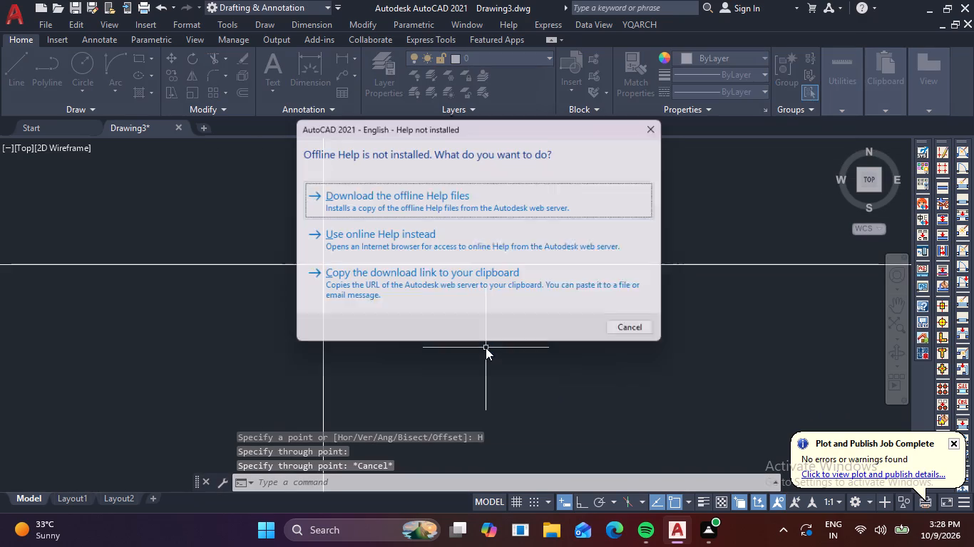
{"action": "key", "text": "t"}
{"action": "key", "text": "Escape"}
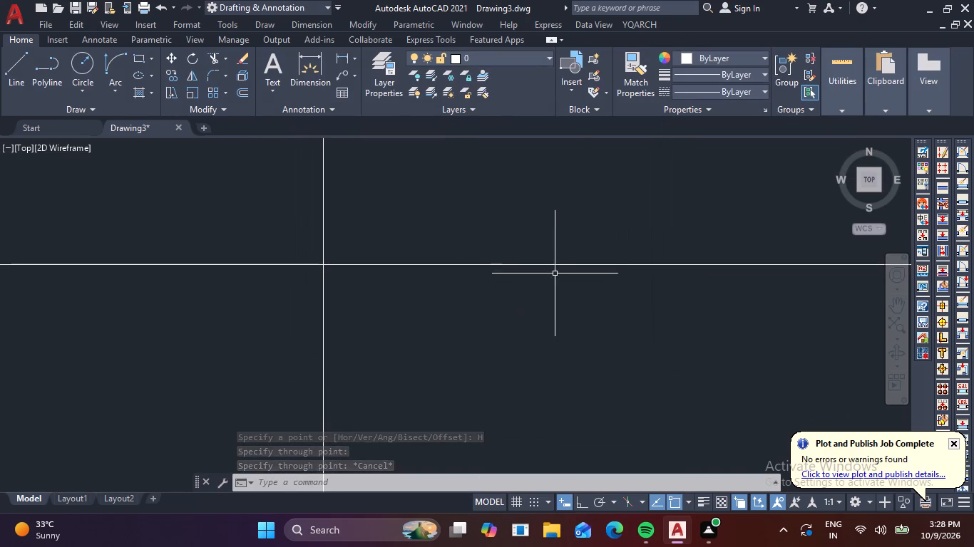
Trim the construction lines above and to the left of their intersection to form an upper-left corner.
{"action": "type", "text": "TR"}
{"action": "key", "text": "space"}
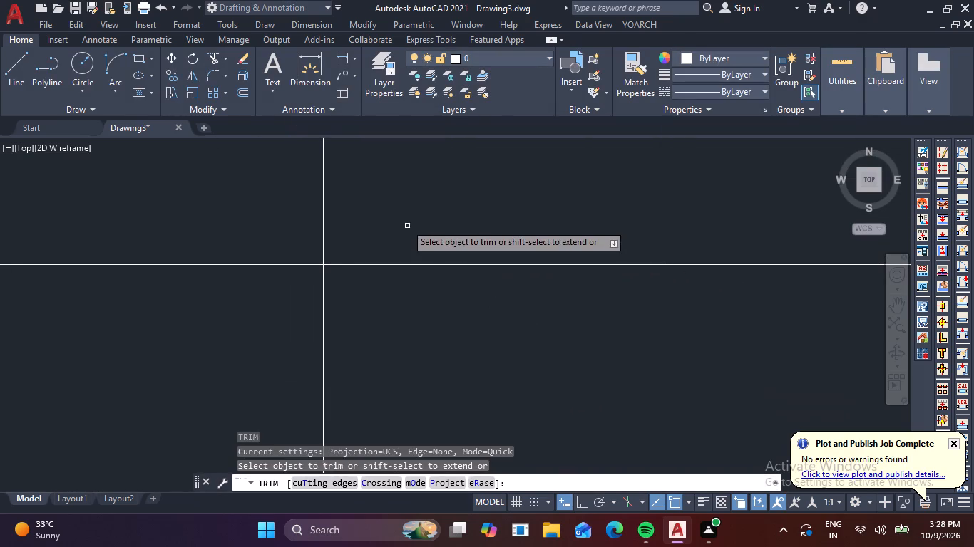
{"action": "left_click_drag", "start_coordinate": [397, 219], "coordinate": [217, 266]}
{"action": "key", "text": "Escape"}
Offset the horizontal line downward and the vertical line to the right by 9" for the wall thickness.
{"action": "scroll", "coordinate": [259, 252], "scroll_direction": "down", "scroll_amount": 2}
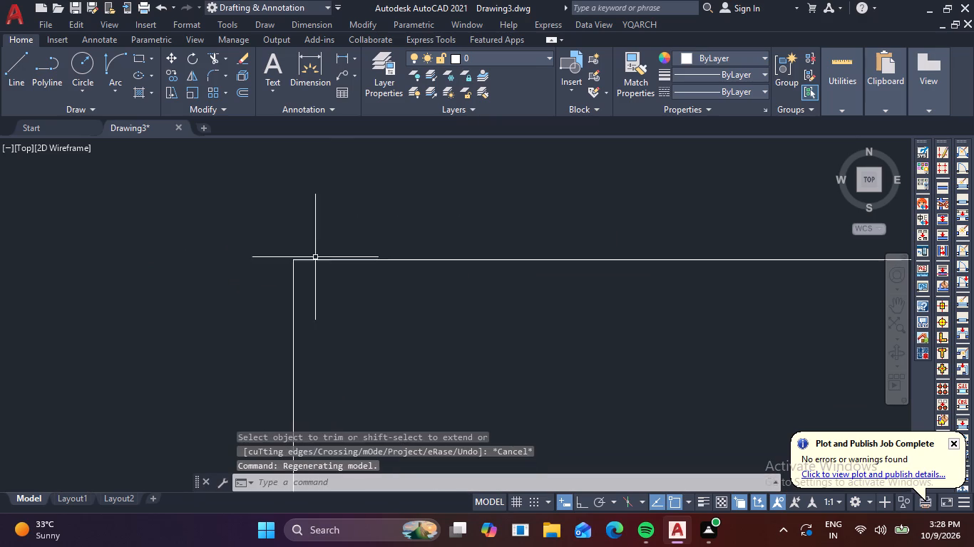
{"action": "middle_click_drag", "start_coordinate": [363, 284], "coordinate": [312, 221]}
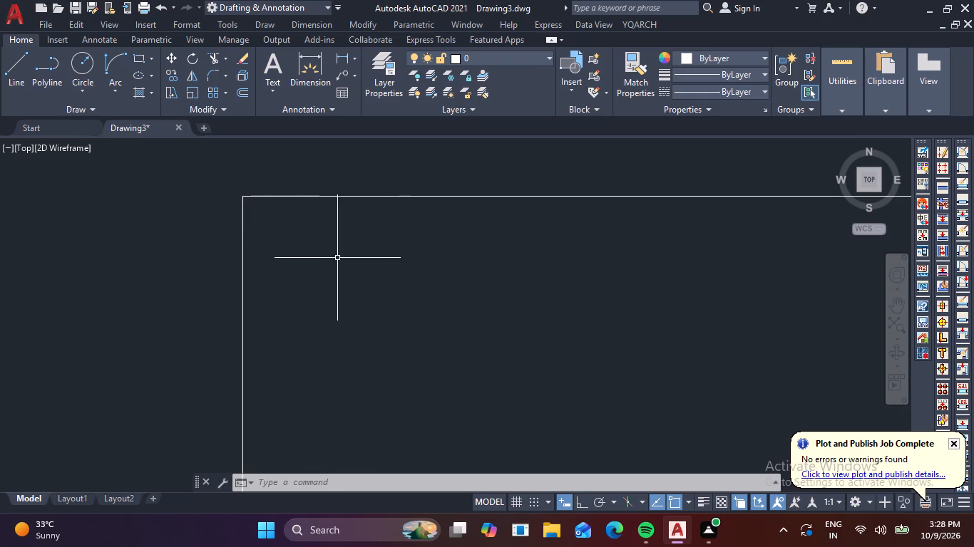
{"action": "key", "text": "Escape"}
{"action": "key", "text": "o"}
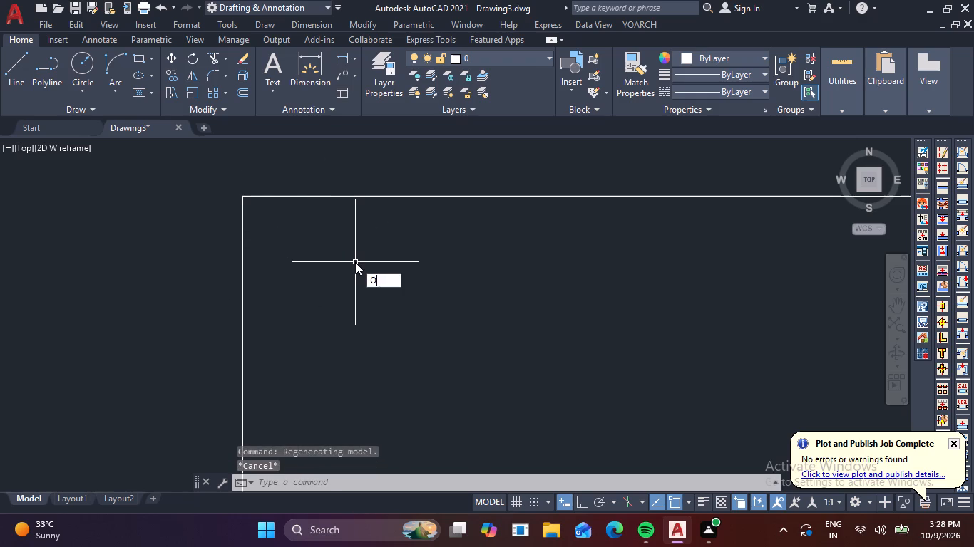
{"action": "key", "text": "Return"}
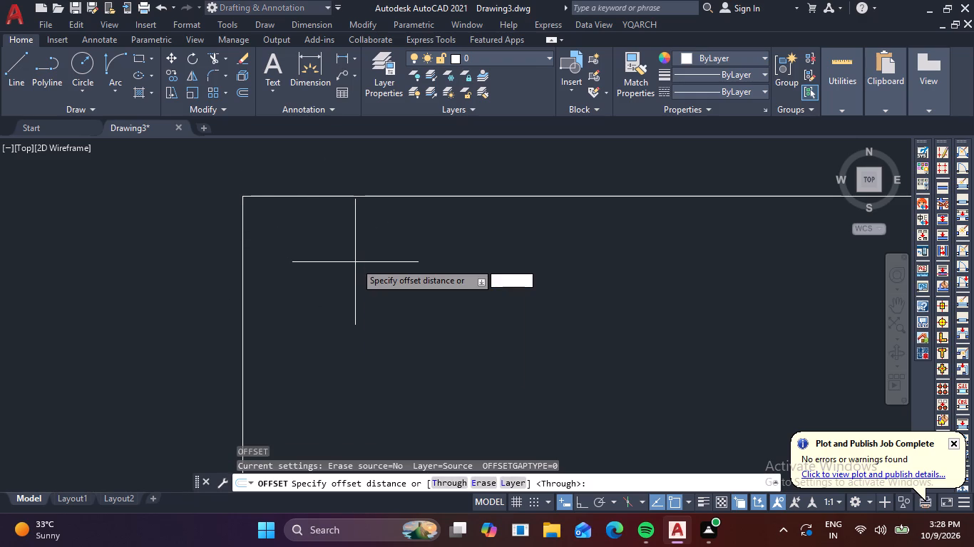
{"action": "key", "text": "9"}
{"action": "key", "text": "shift+quotedbl"}
{"action": "key", "text": "Return"}
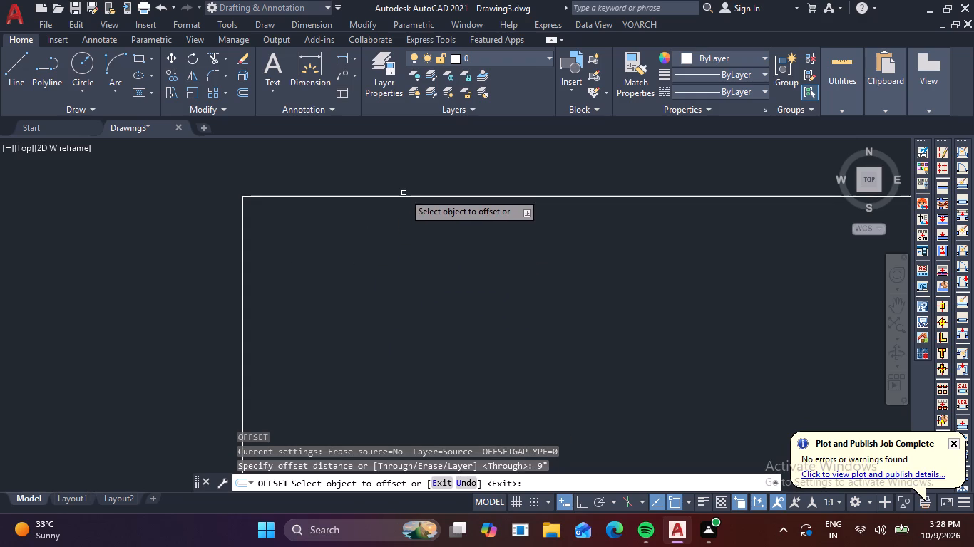
{"action": "left_click", "coordinate": [404, 197]}
{"action": "left_click", "coordinate": [410, 244]}
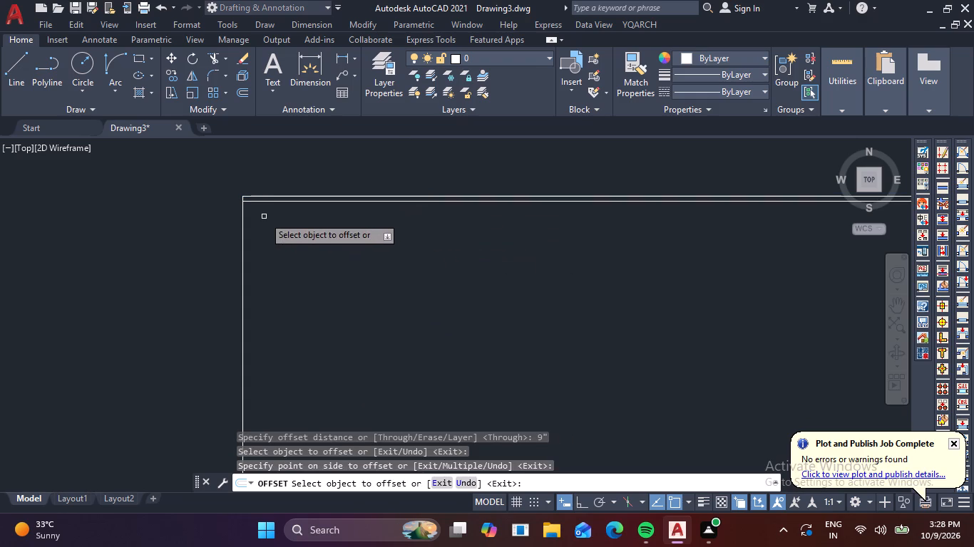
{"action": "left_click", "coordinate": [242, 212]}
{"action": "left_click", "coordinate": [285, 215]}
{"action": "scroll", "coordinate": [267, 199], "scroll_direction": "up", "scroll_amount": 2}
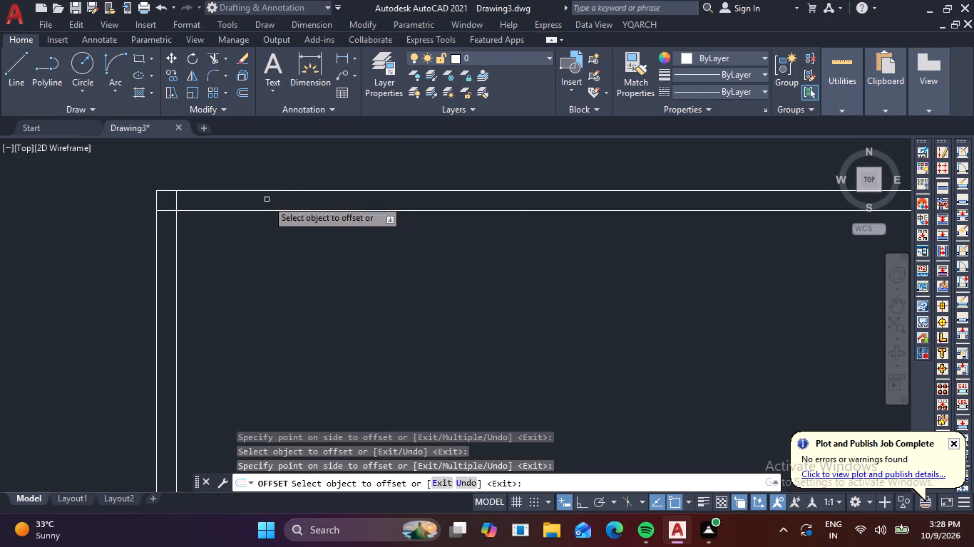
{"action": "scroll", "coordinate": [267, 199], "scroll_direction": "up", "scroll_amount": 3}
{"action": "middle_click_drag", "start_coordinate": [273, 207], "coordinate": [560, 197]}
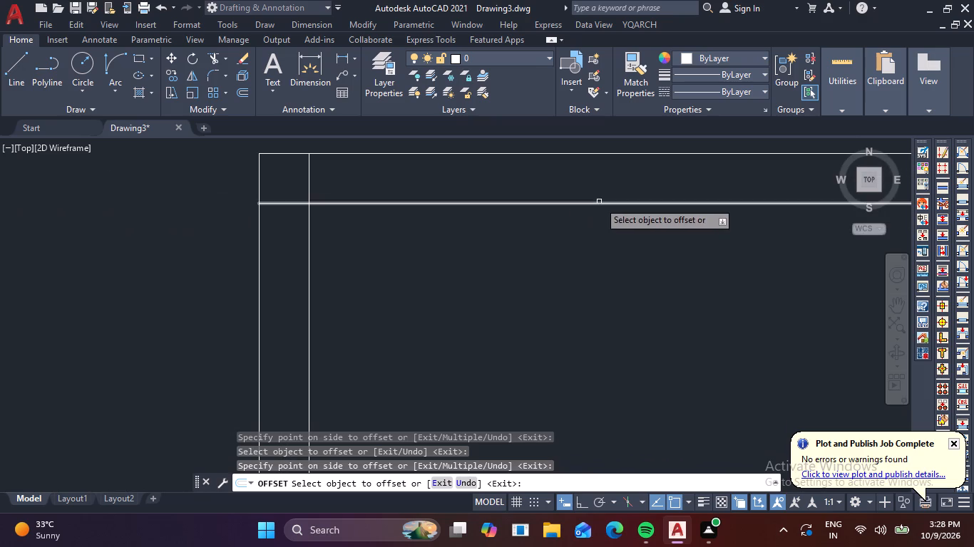
{"action": "key", "text": "Escape"}
{"action": "key", "text": "Escape"}
{"action": "key", "text": "Escape"}
Trim the overhanging ends of the two inner wall lines at the upper-left corner to form a clean inner corner.
{"action": "scroll", "coordinate": [558, 242], "scroll_direction": "down", "scroll_amount": 1}
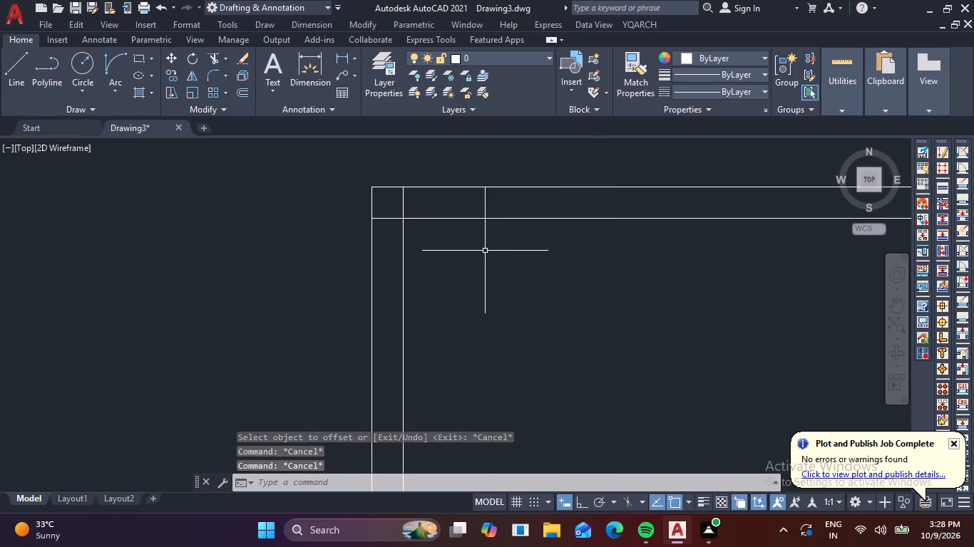
{"action": "key", "text": "Escape"}
{"action": "key", "text": "t"}
{"action": "key", "text": "r"}
{"action": "key", "text": "space"}
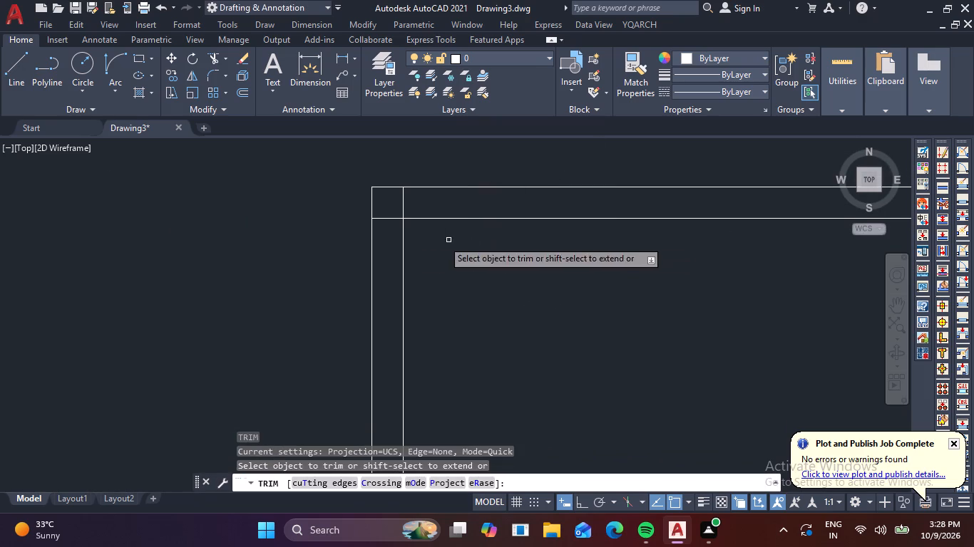
{"action": "scroll", "coordinate": [389, 226], "scroll_direction": "up", "scroll_amount": 2}
{"action": "left_click_drag", "start_coordinate": [387, 213], "coordinate": [421, 187]}
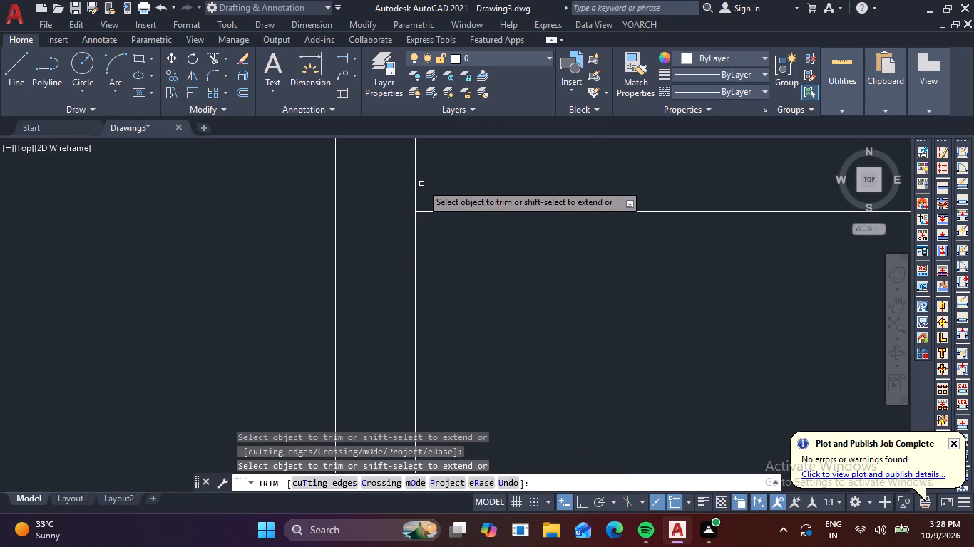
{"action": "left_click_drag", "start_coordinate": [411, 182], "coordinate": [424, 178]}
{"action": "left_click", "coordinate": [436, 175]}
{"action": "key", "text": "Escape"}
Offset the inner left wall line 11'5" to the right, and offset that new line another 6" right for a vertical partition.
{"action": "scroll", "coordinate": [439, 174], "scroll_direction": "down", "scroll_amount": 3}
{"action": "key", "text": "o"}
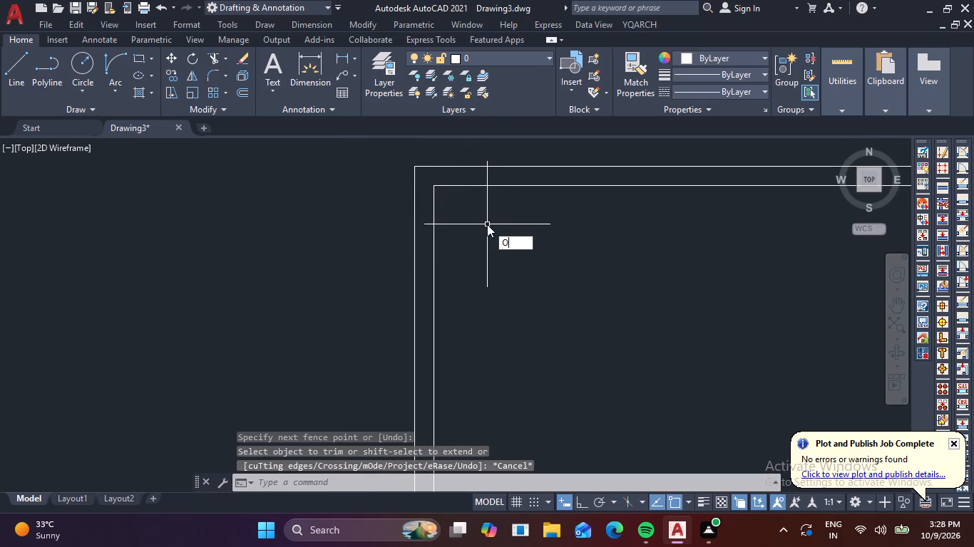
{"action": "key", "text": "Return"}
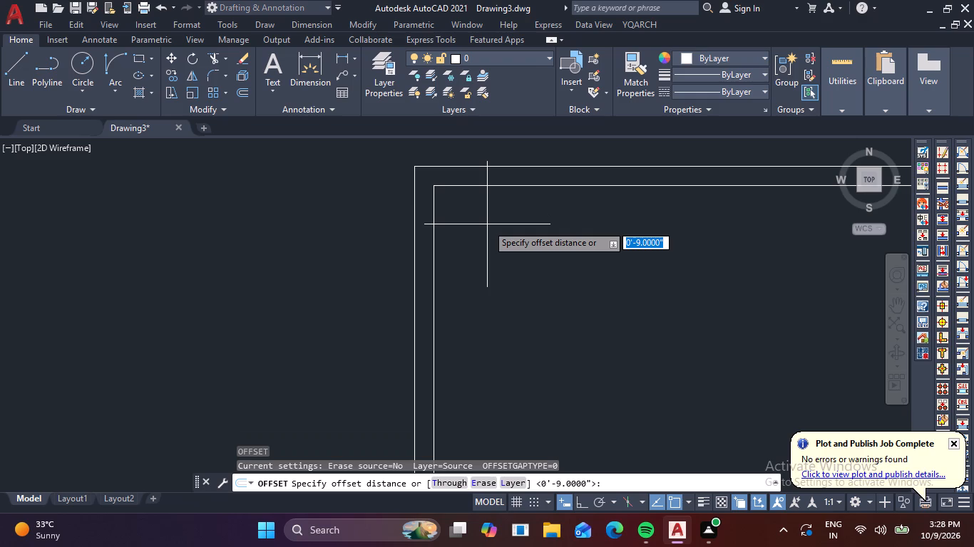
{"action": "type", "text": "11"}
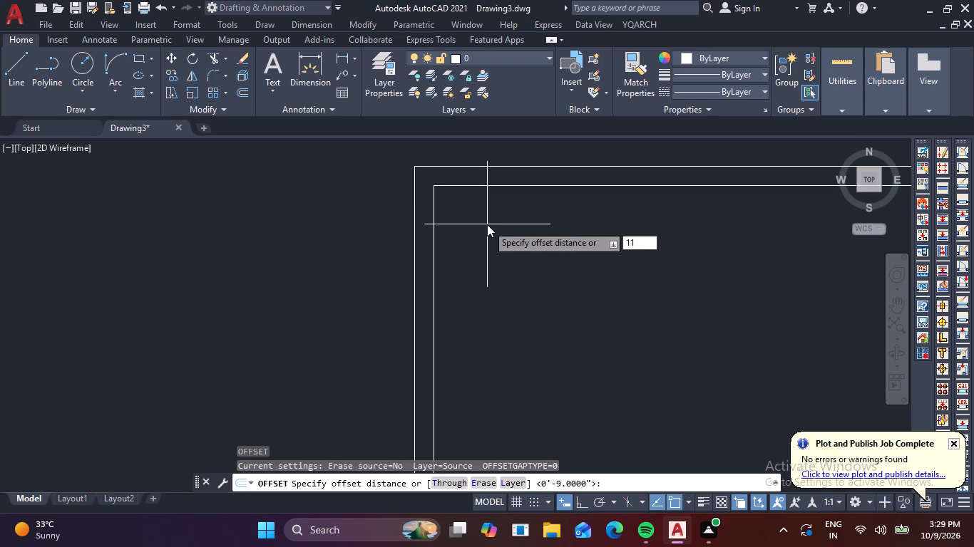
{"action": "key", "text": "apostrophe"}
{"action": "key", "text": "5"}
{"action": "key", "text": "shift+quotedbl"}
{"action": "key", "text": "Return"}
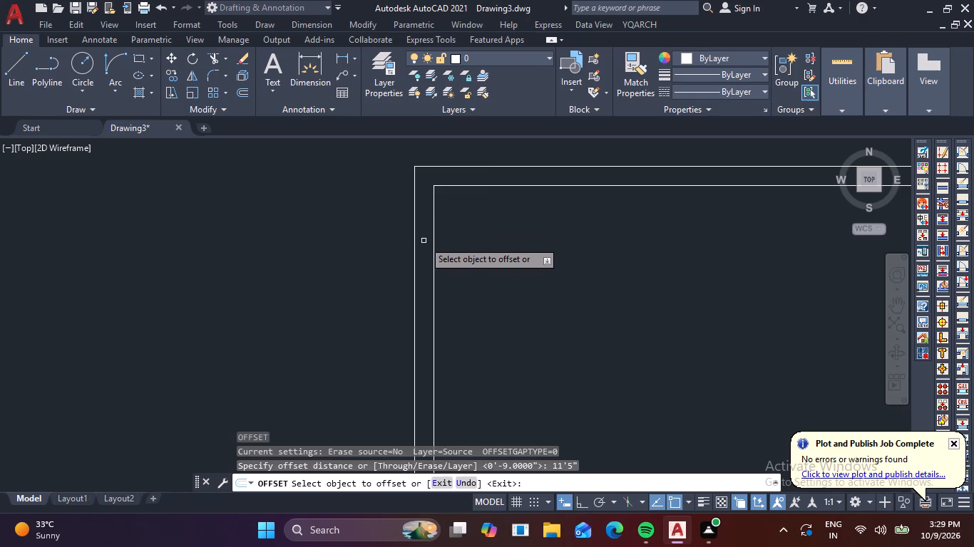
{"action": "left_click", "coordinate": [435, 239]}
{"action": "left_click", "coordinate": [670, 234]}
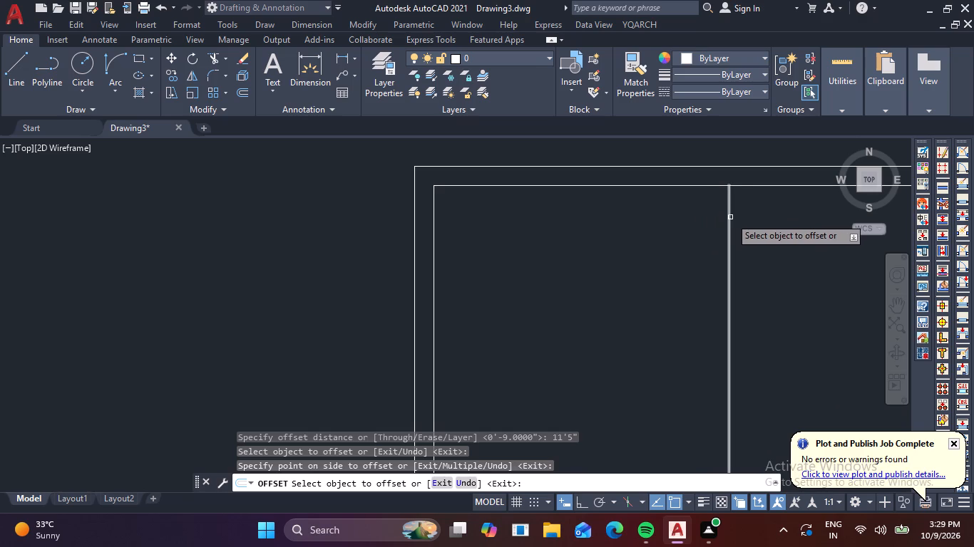
{"action": "left_click", "coordinate": [730, 217]}
{"action": "key", "text": "6"}
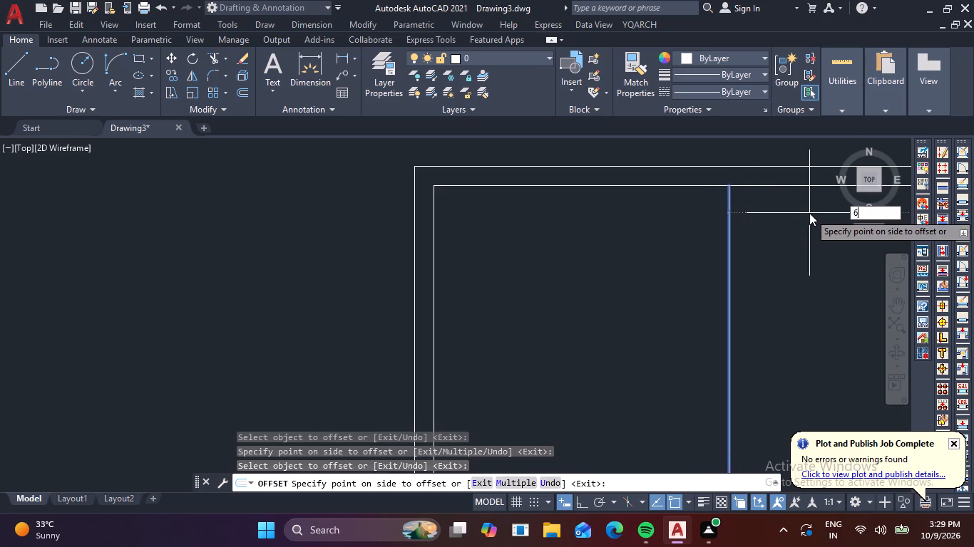
{"action": "key", "text": "shift+quotedbl"}
{"action": "key", "text": "Return"}
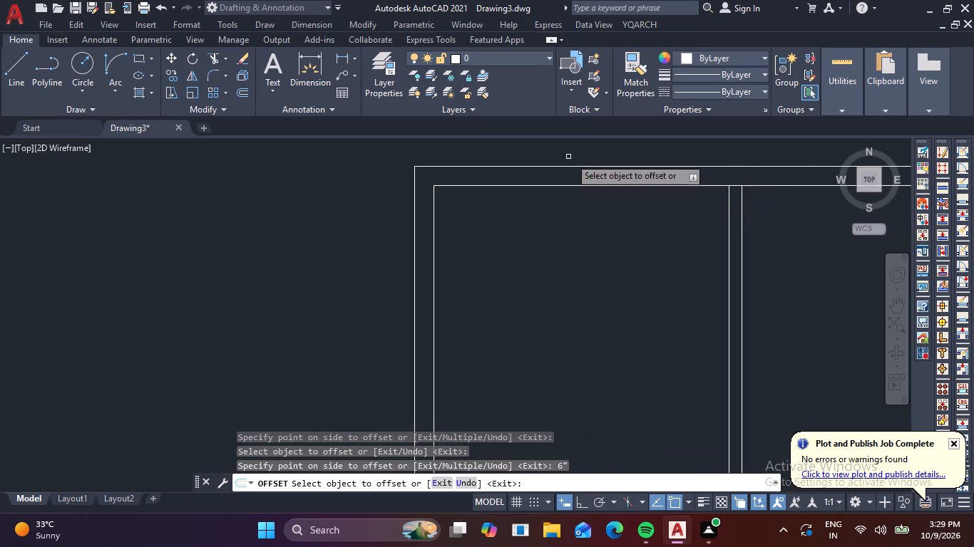
Offset the inner top wall line 4'2" downward, and offset that new line another 6" down for a horizontal partition.
{"action": "left_click", "coordinate": [590, 187]}
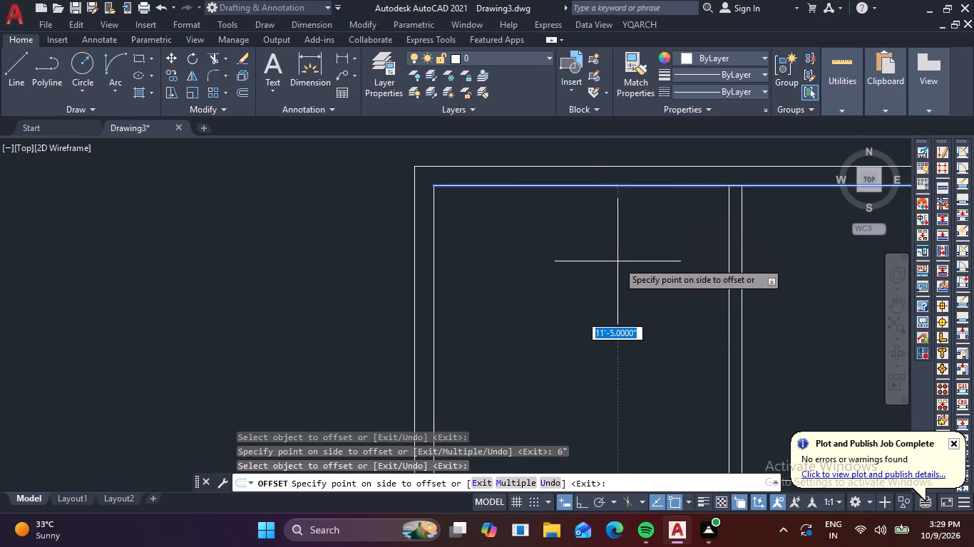
{"action": "type", "text": "4'"}
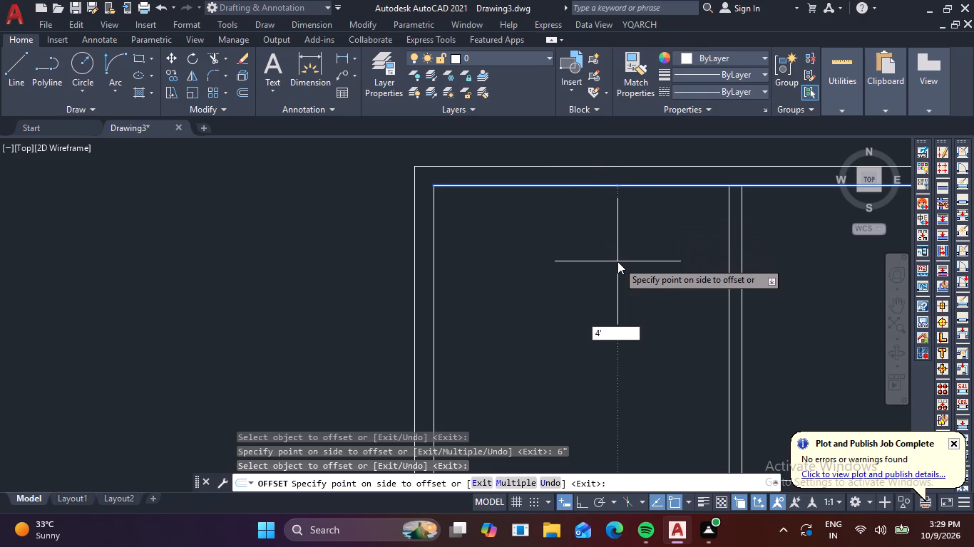
{"action": "type", "text": "2\""}
{"action": "key", "text": "Return"}
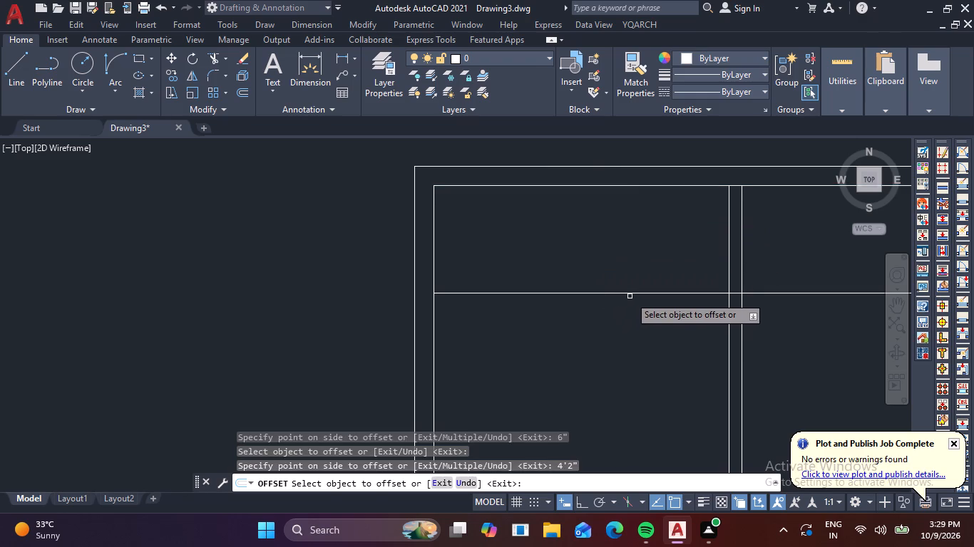
{"action": "left_click", "coordinate": [632, 294]}
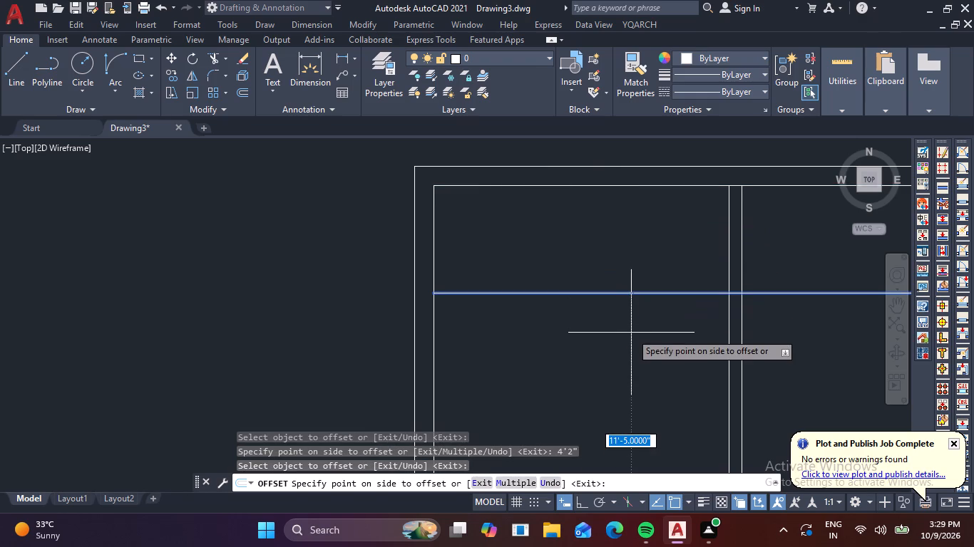
{"action": "type", "text": "6\""}
{"action": "key", "text": "Return"}
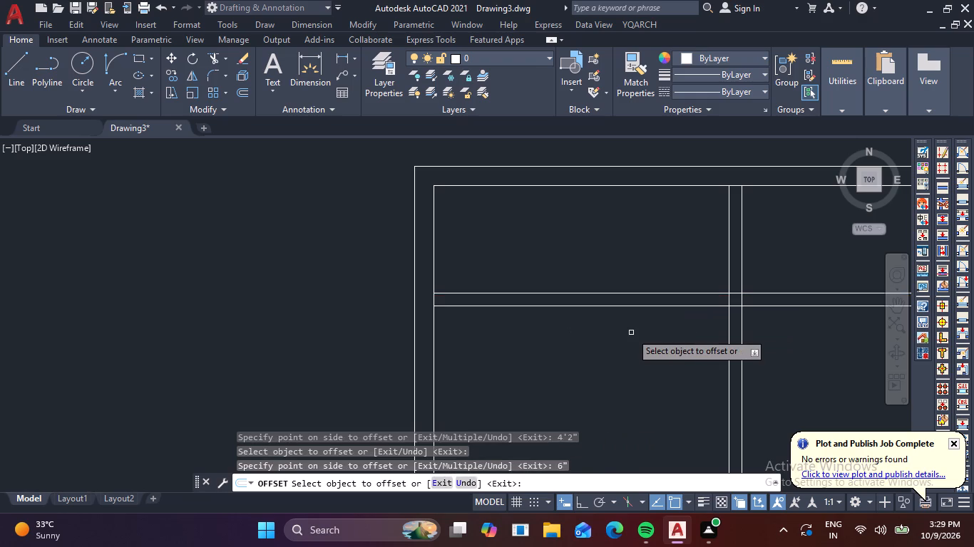
Offset the horizontal partition's lower line 11' downward, and offset that new line another 6" down for a second horizontal partition.
{"action": "middle_click_drag", "start_coordinate": [705, 345], "coordinate": [439, 349]}
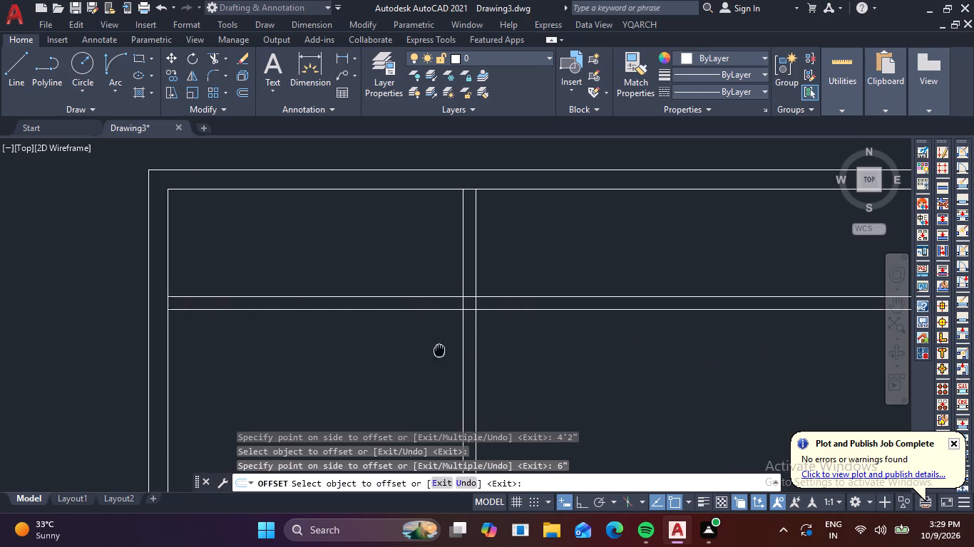
{"action": "middle_click_drag", "start_coordinate": [439, 349], "coordinate": [418, 348]}
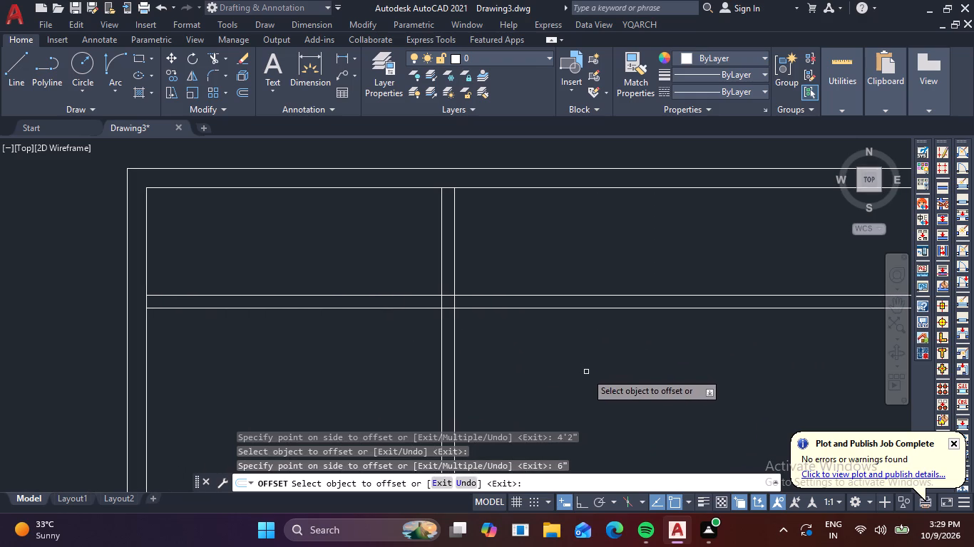
{"action": "scroll", "coordinate": [586, 382], "scroll_direction": "down", "scroll_amount": 1}
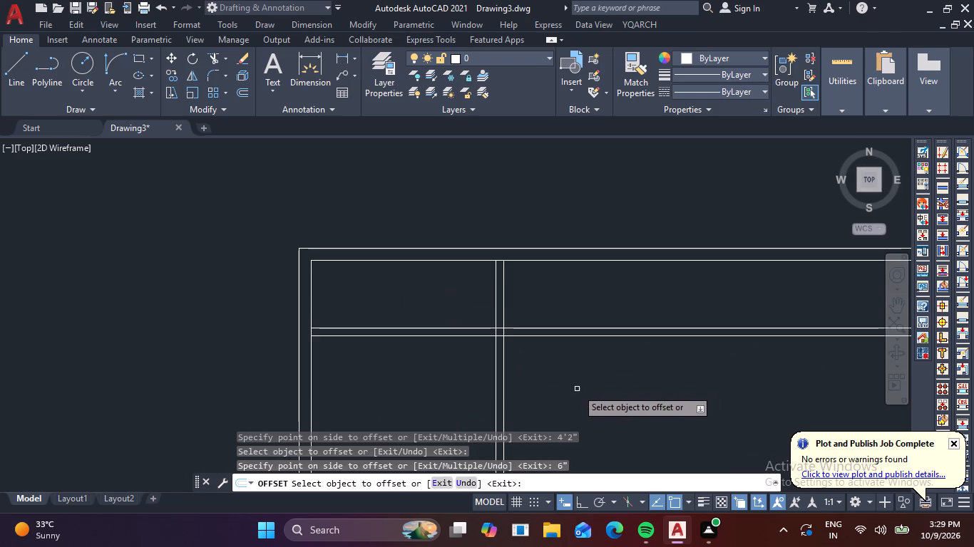
{"action": "middle_click_drag", "start_coordinate": [573, 390], "coordinate": [622, 345]}
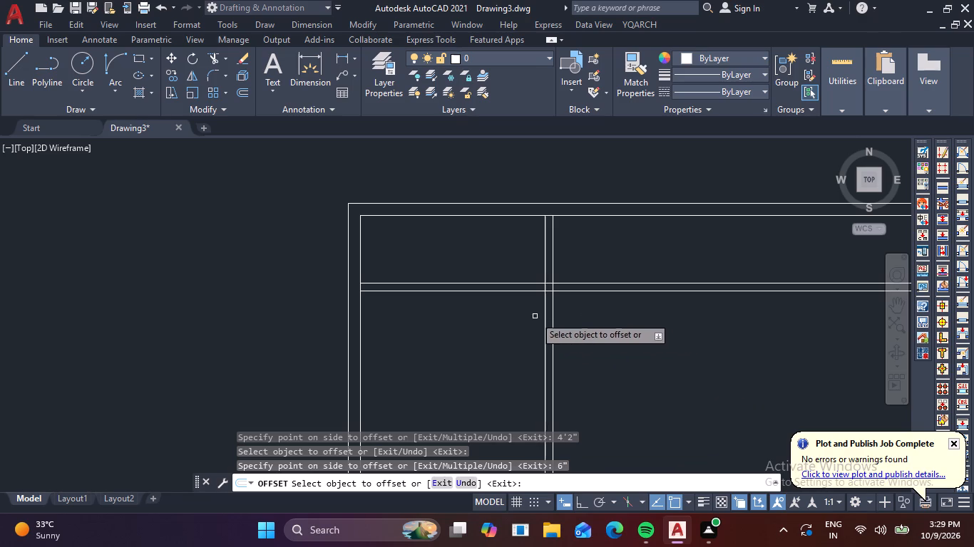
{"action": "middle_click_drag", "start_coordinate": [512, 307], "coordinate": [527, 281]}
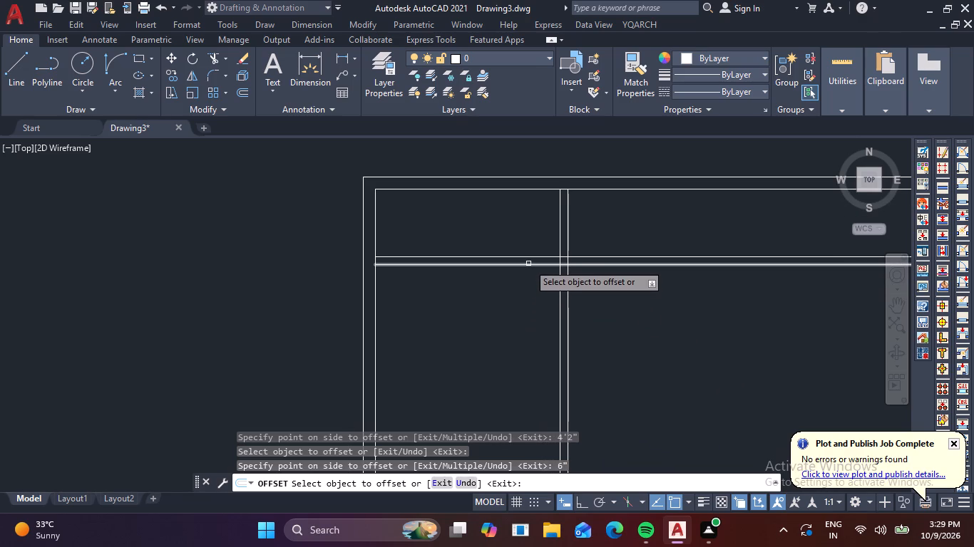
{"action": "left_click", "coordinate": [528, 264]}
{"action": "type", "text": "11'"}
{"action": "key", "text": "Return"}
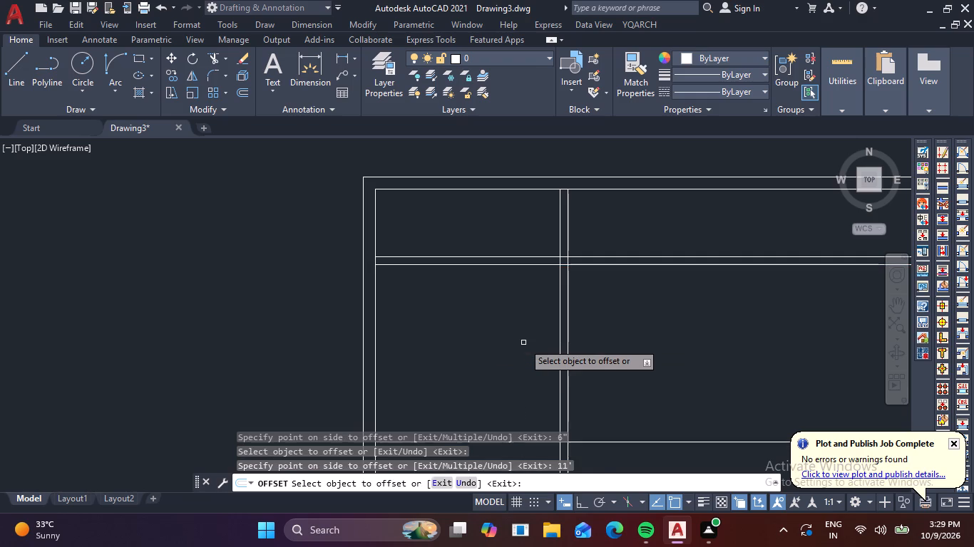
{"action": "middle_click_drag", "start_coordinate": [510, 343], "coordinate": [521, 241]}
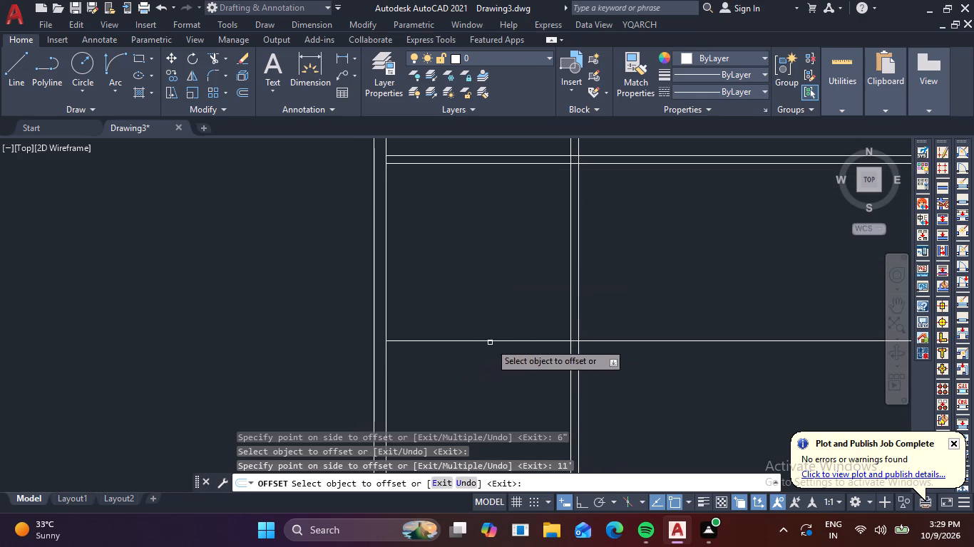
{"action": "left_click", "coordinate": [491, 342]}
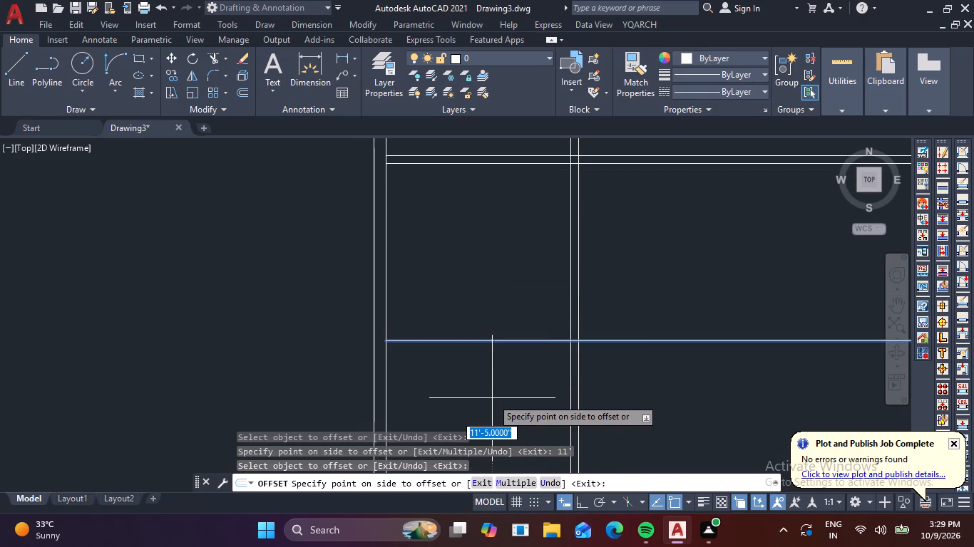
{"action": "type", "text": "6\""}
{"action": "key", "text": "Return"}
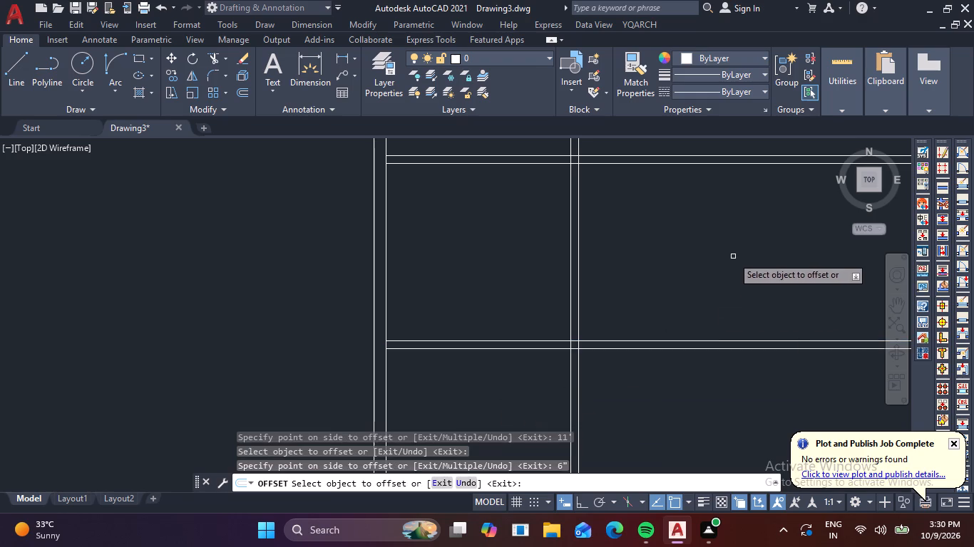
{"action": "middle_click_drag", "start_coordinate": [726, 261], "coordinate": [647, 315]}
{"action": "key", "text": "Escape"}
Trim the four horizontal partition lines where they extend to the right beyond the vertical partition.
{"action": "type", "text": "TR"}
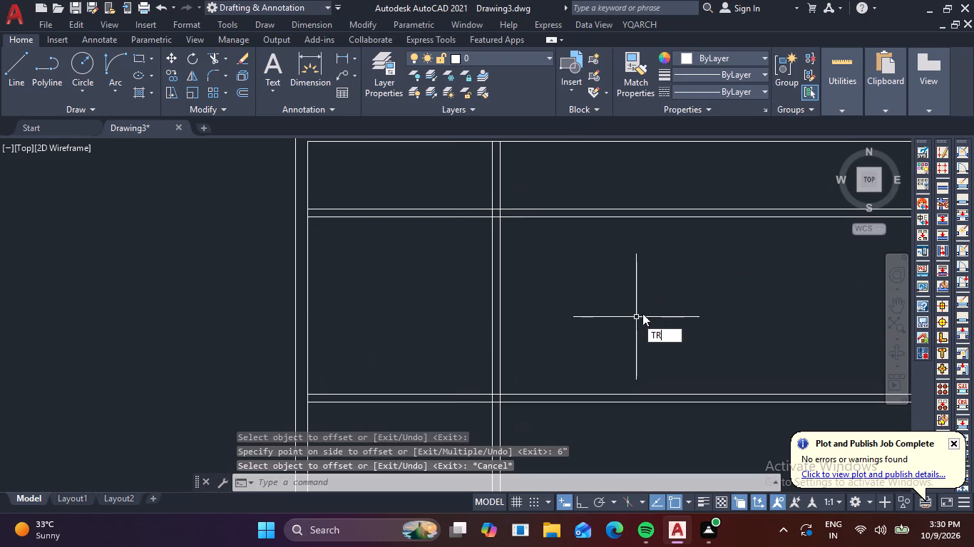
{"action": "key", "text": "space"}
{"action": "left_click_drag", "start_coordinate": [628, 198], "coordinate": [646, 434]}
{"action": "middle_click_drag", "start_coordinate": [660, 358], "coordinate": [644, 374]}
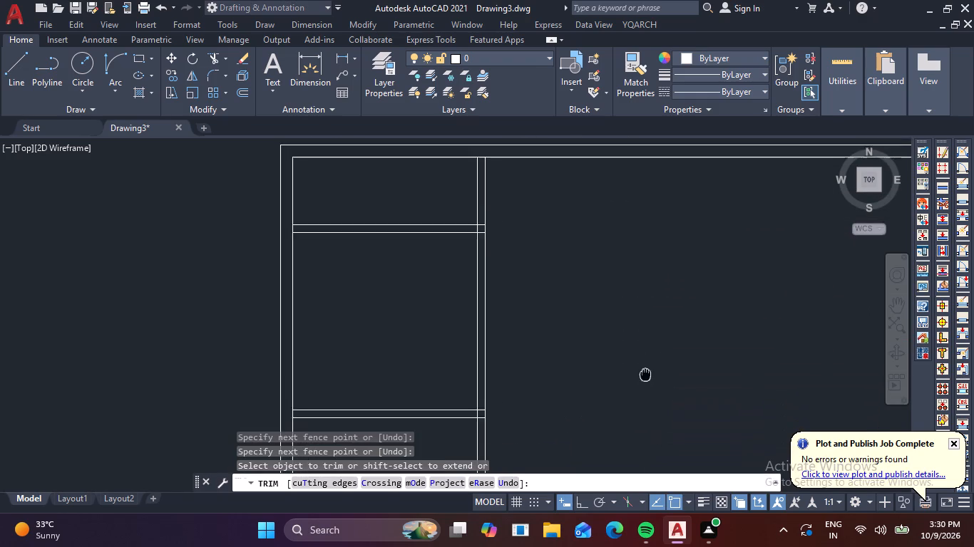
{"action": "middle_click_drag", "start_coordinate": [644, 374], "coordinate": [597, 387]}
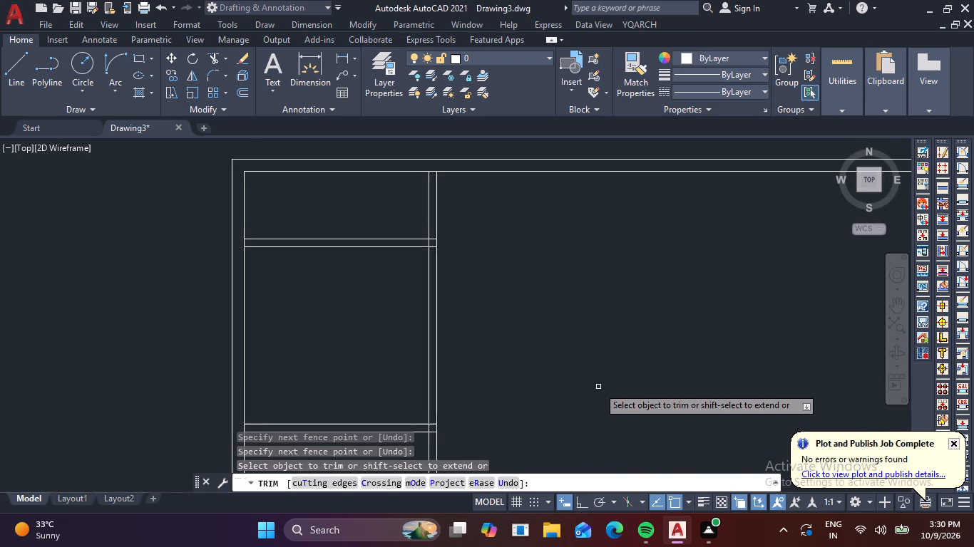
{"action": "scroll", "coordinate": [603, 384], "scroll_direction": "down", "scroll_amount": 1}
{"action": "middle_click_drag", "start_coordinate": [605, 380], "coordinate": [458, 348]}
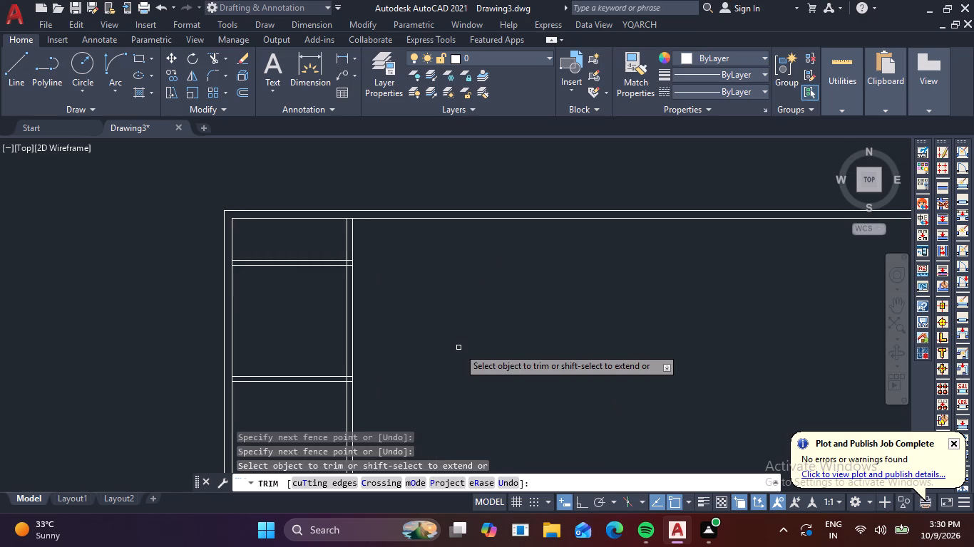
{"action": "key", "text": "Escape"}
{"action": "key", "text": "Escape"}
{"action": "key", "text": "Escape"}
{"action": "key", "text": "Escape"}
{"action": "key", "text": "Escape"}
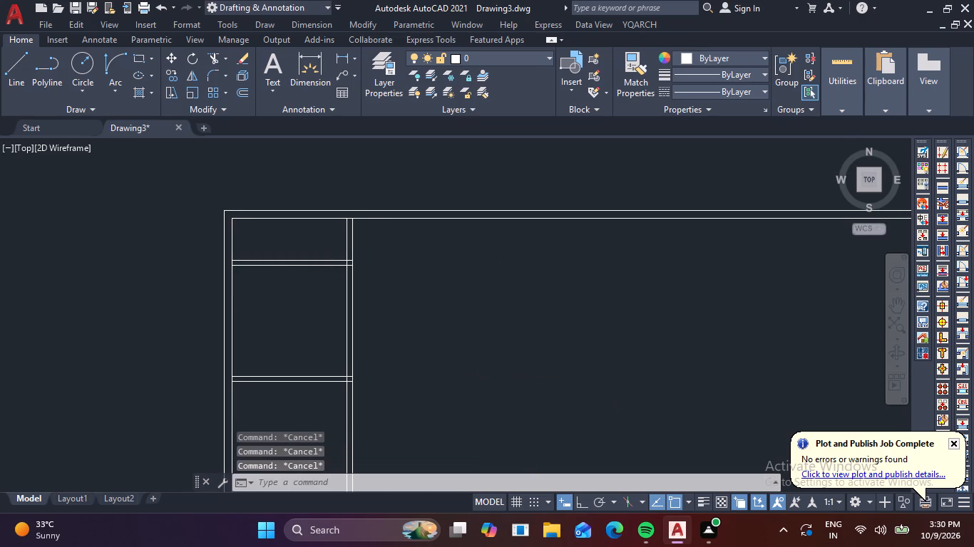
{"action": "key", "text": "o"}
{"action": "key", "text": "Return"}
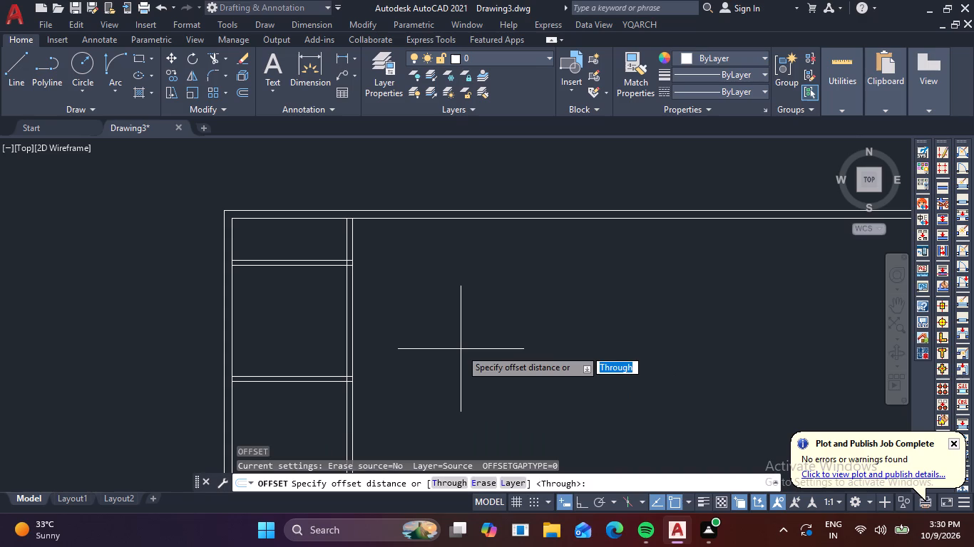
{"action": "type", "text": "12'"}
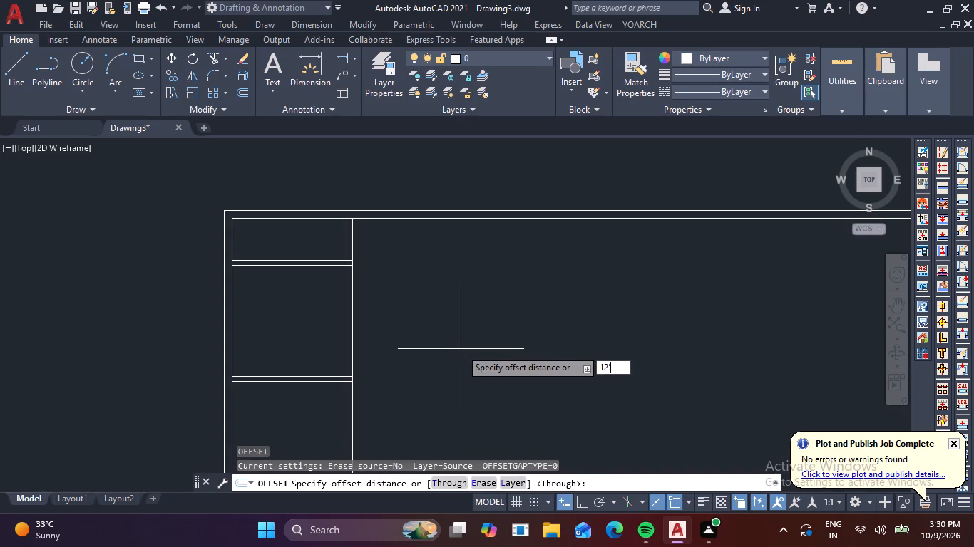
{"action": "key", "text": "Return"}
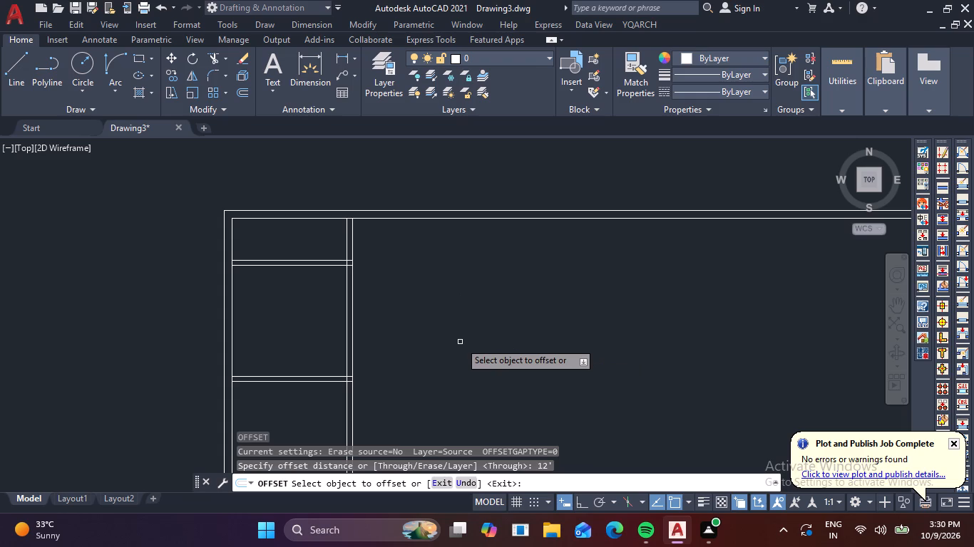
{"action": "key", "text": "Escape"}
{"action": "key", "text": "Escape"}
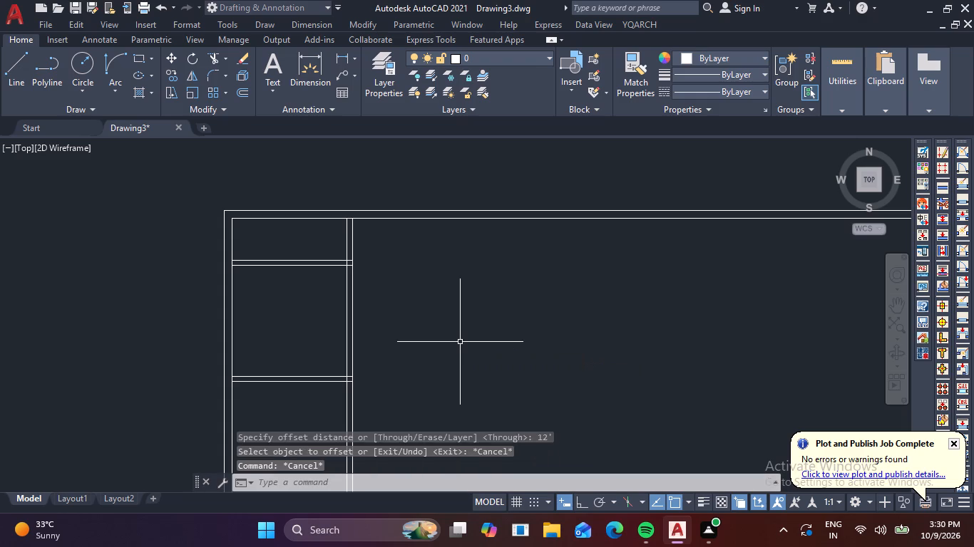
Offset the first vertical partition's right line 11'7" to the right, and offset that new line another 6" right for a second vertical partition.
{"action": "key", "text": "o"}
{"action": "key", "text": "Return"}
{"action": "type", "text": "11"}
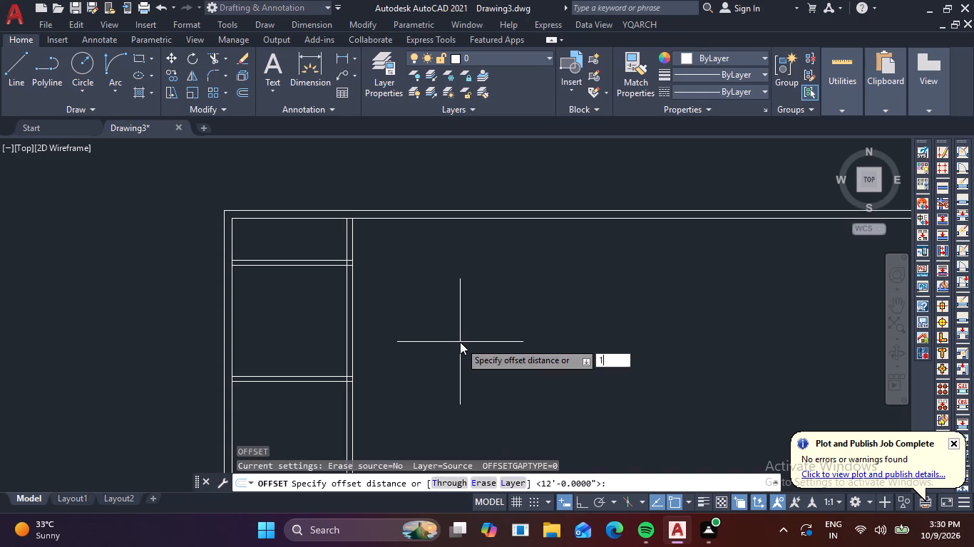
{"action": "key", "text": "apostrophe"}
{"action": "type", "text": "7\""}
{"action": "key", "text": "Return"}
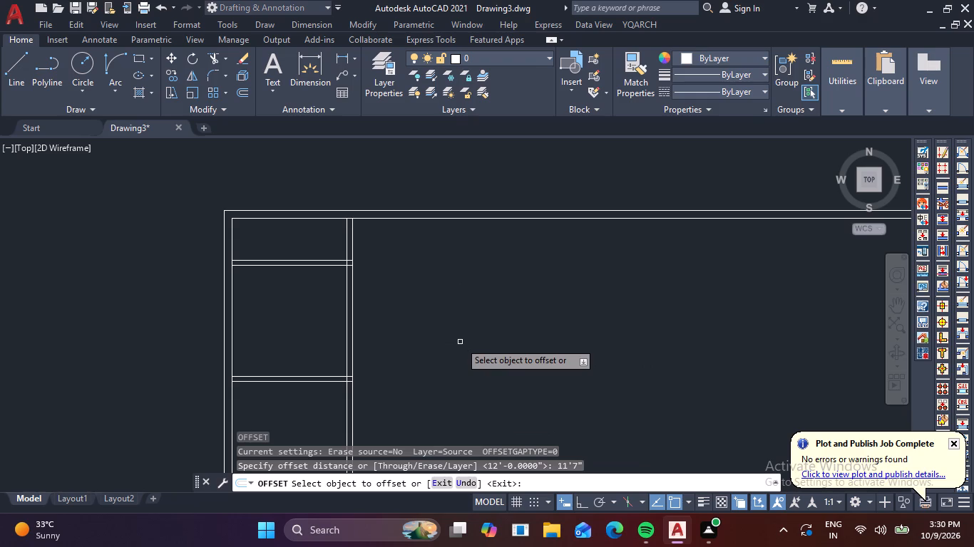
{"action": "left_click", "coordinate": [350, 307]}
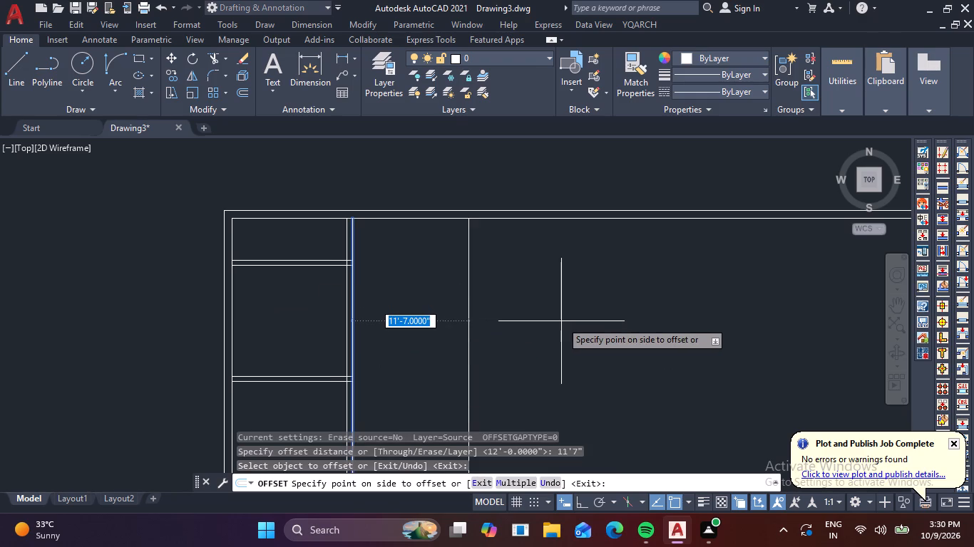
{"action": "left_click", "coordinate": [561, 321]}
{"action": "scroll", "coordinate": [509, 297], "scroll_direction": "up", "scroll_amount": 1}
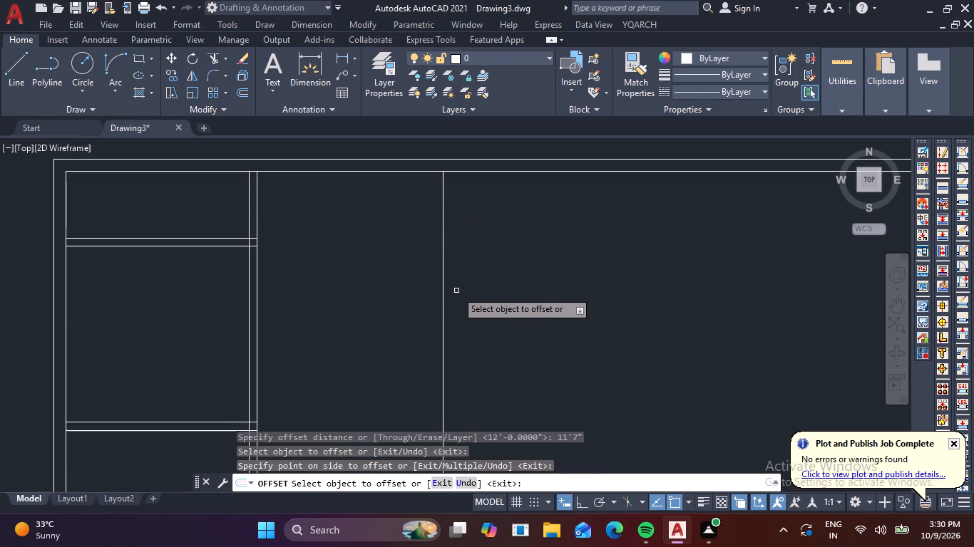
{"action": "left_click", "coordinate": [445, 285]}
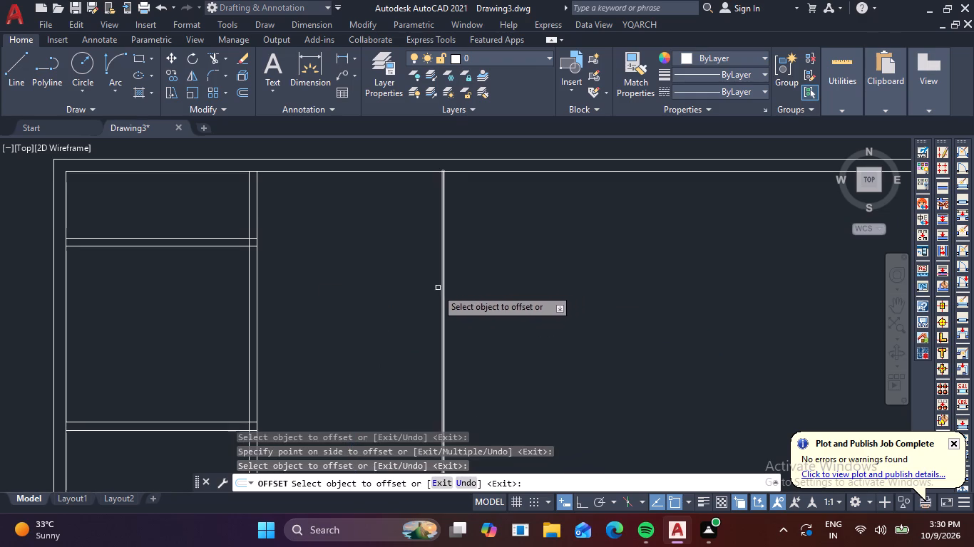
{"action": "left_click", "coordinate": [444, 284]}
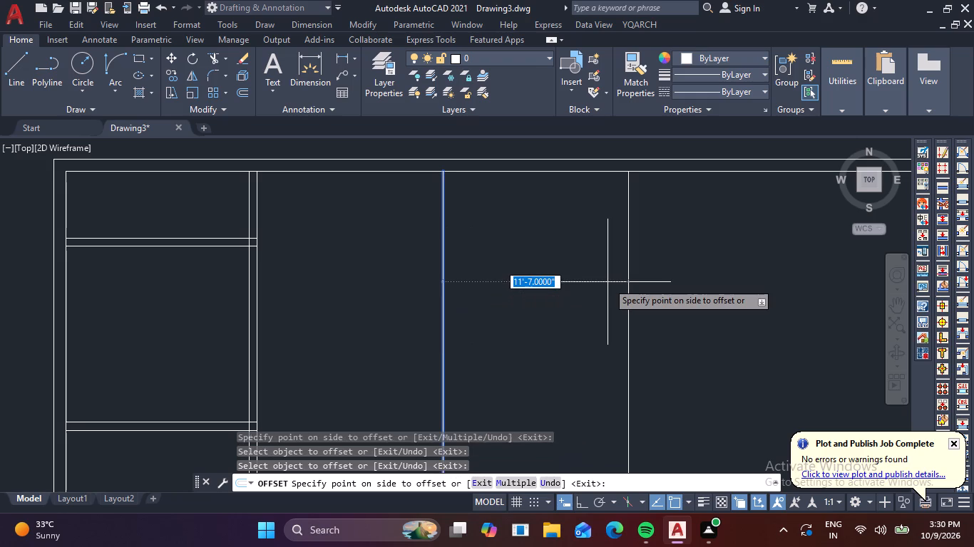
{"action": "type", "text": "6\""}
{"action": "key", "text": "Return"}
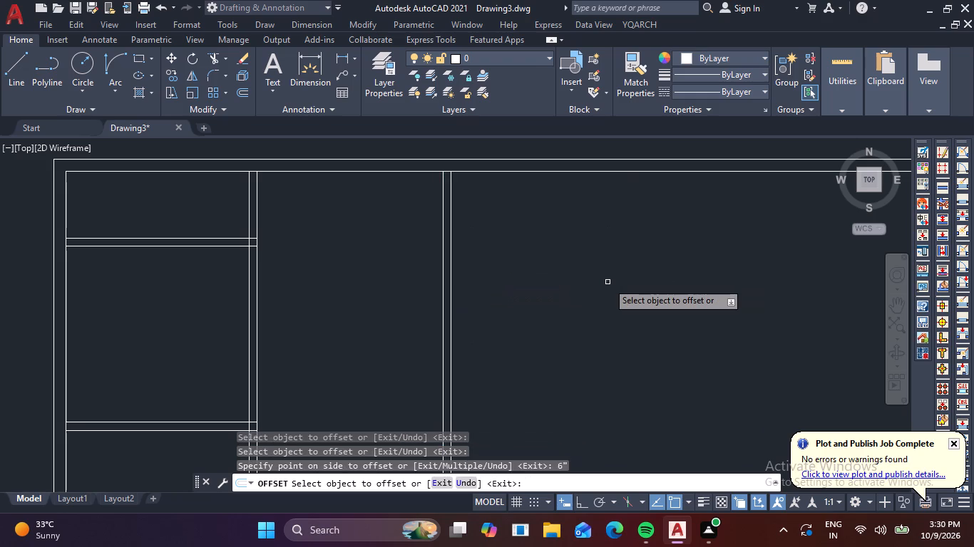
Offset the second vertical partition's right line 4'6" to the right.
{"action": "left_click", "coordinate": [452, 217]}
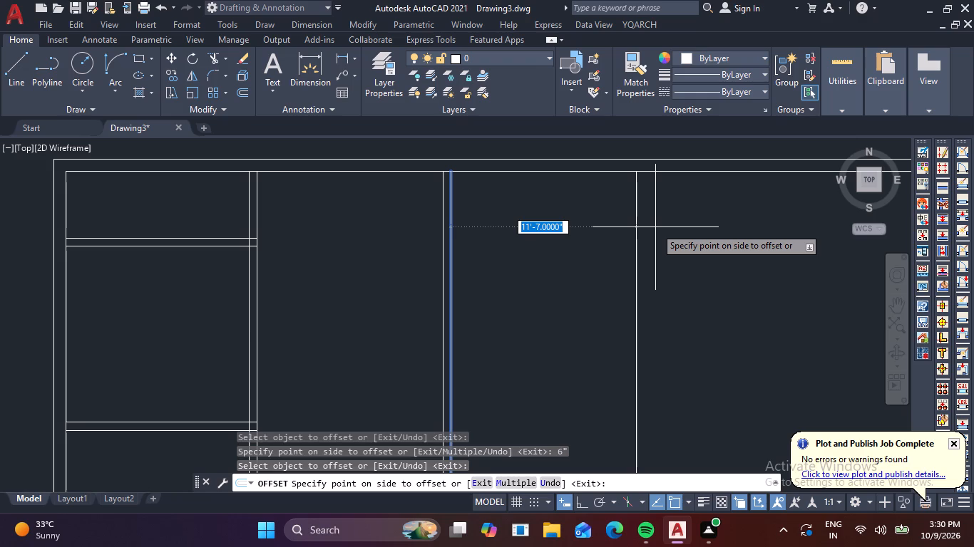
{"action": "type", "text": "4'6\""}
{"action": "key", "text": "Return"}
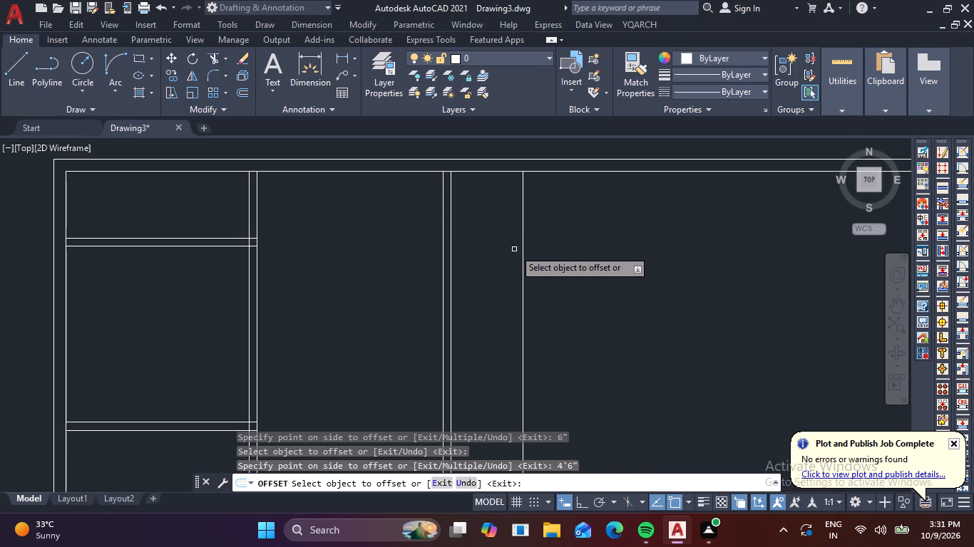
Delete the right line of the second vertical partition.
{"action": "key", "text": "Escape"}
{"action": "left_click", "coordinate": [453, 267]}
{"action": "left_click", "coordinate": [449, 264]}
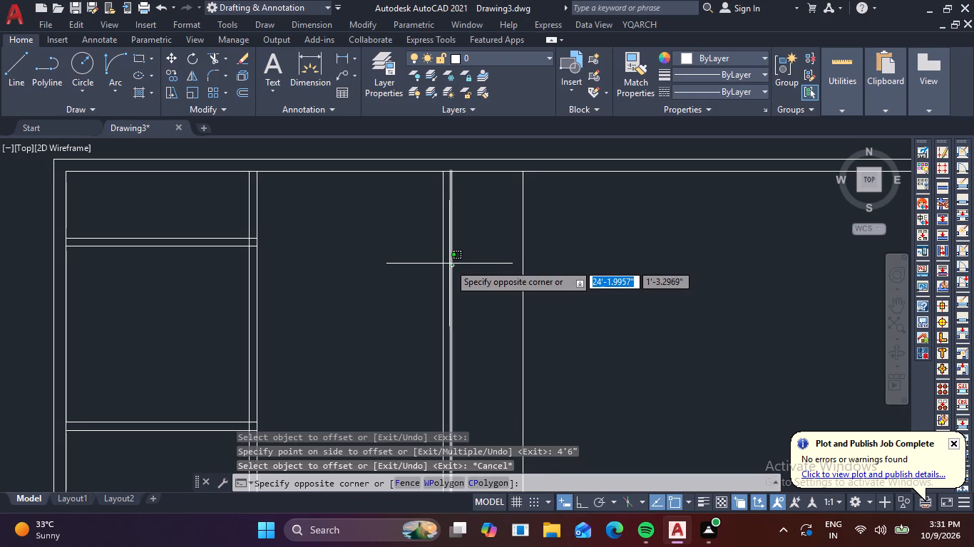
{"action": "key", "text": "Delete"}
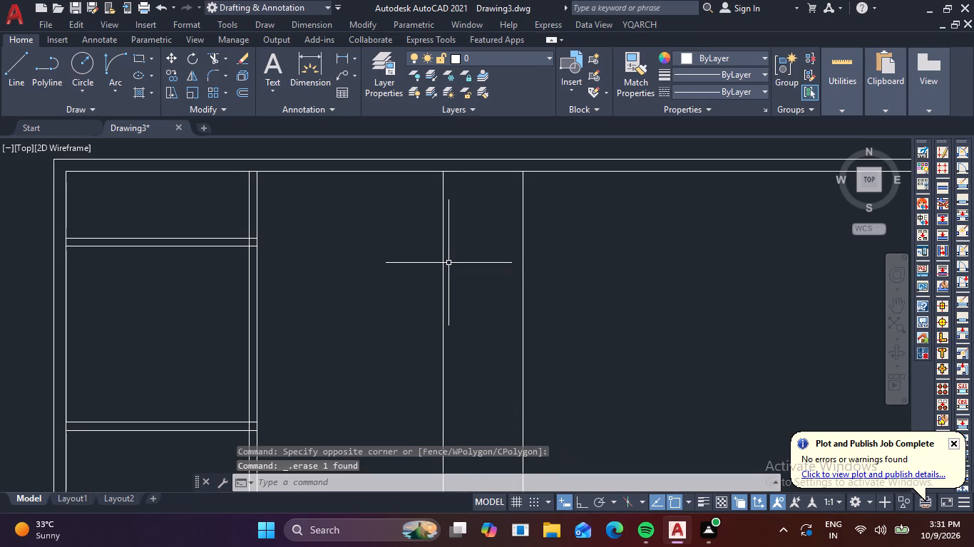
Offset the second vertical partition's remaining line 6" to the right, and offset the rightmost vertical line 6" right for a third partition.
{"action": "key", "text": "o"}
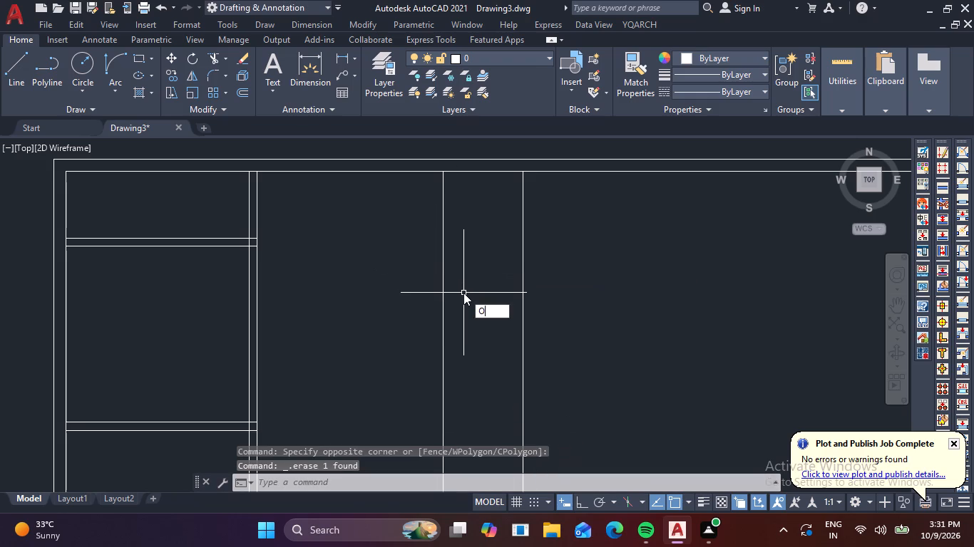
{"action": "key", "text": "Return"}
{"action": "key", "text": "6"}
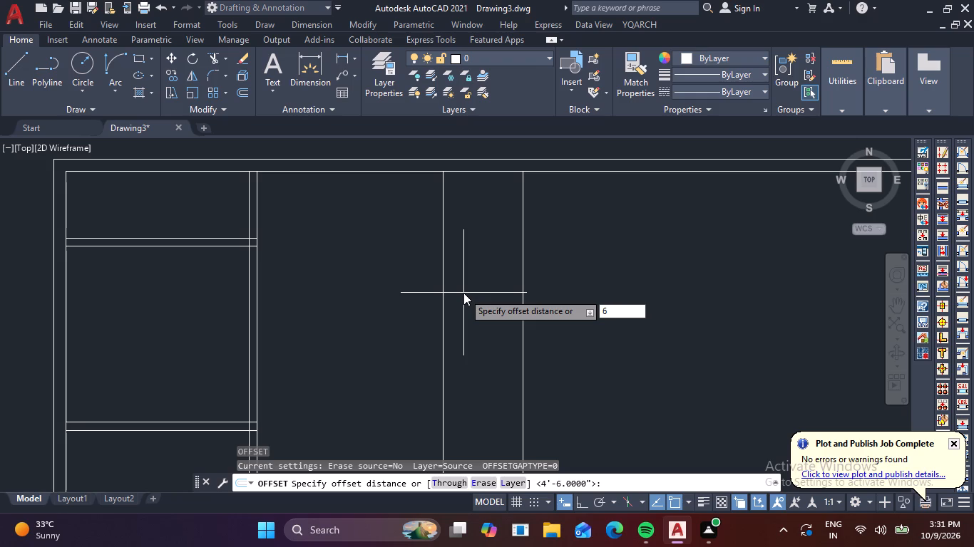
{"action": "key", "text": "shift+quotedbl"}
{"action": "key", "text": "Return"}
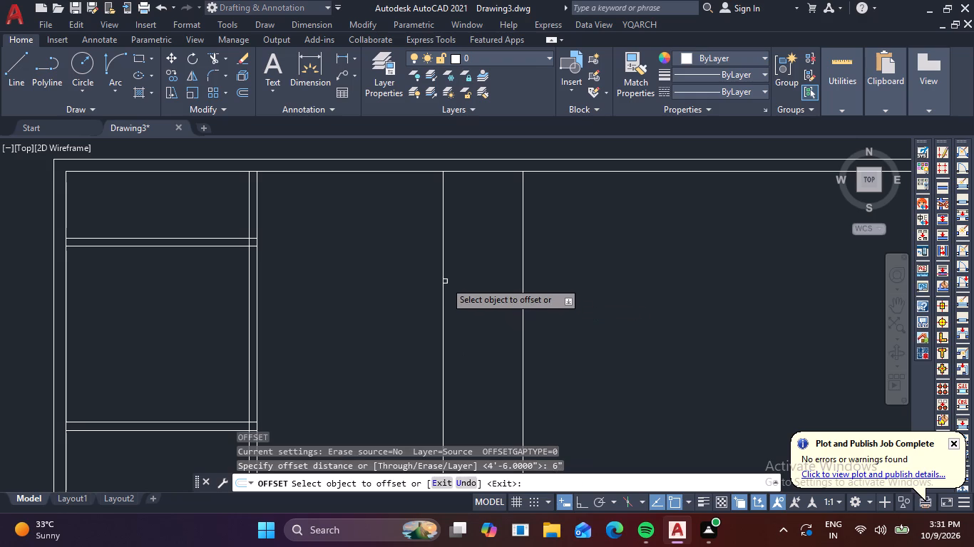
{"action": "left_click", "coordinate": [445, 280]}
{"action": "left_click", "coordinate": [478, 279]}
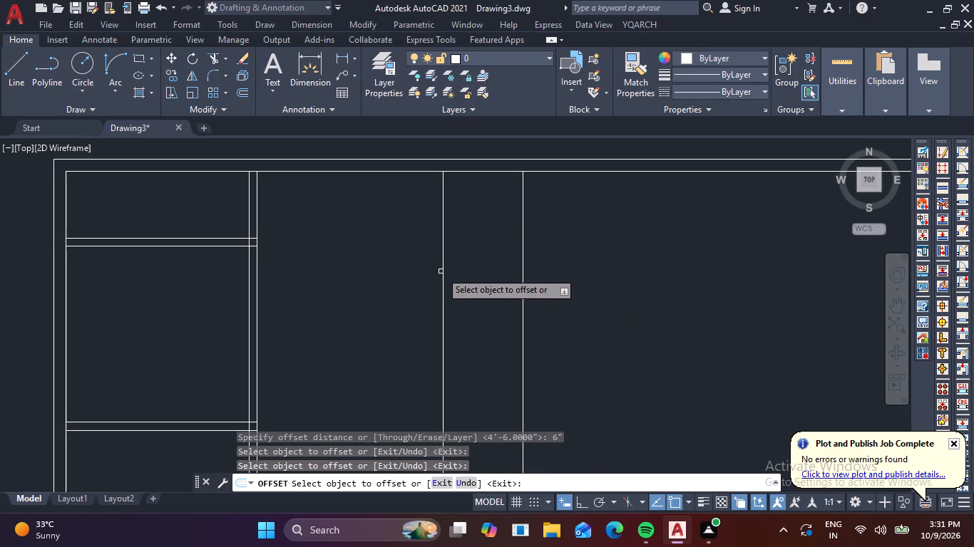
{"action": "left_click", "coordinate": [441, 271]}
{"action": "left_click", "coordinate": [482, 271]}
{"action": "left_click", "coordinate": [524, 264]}
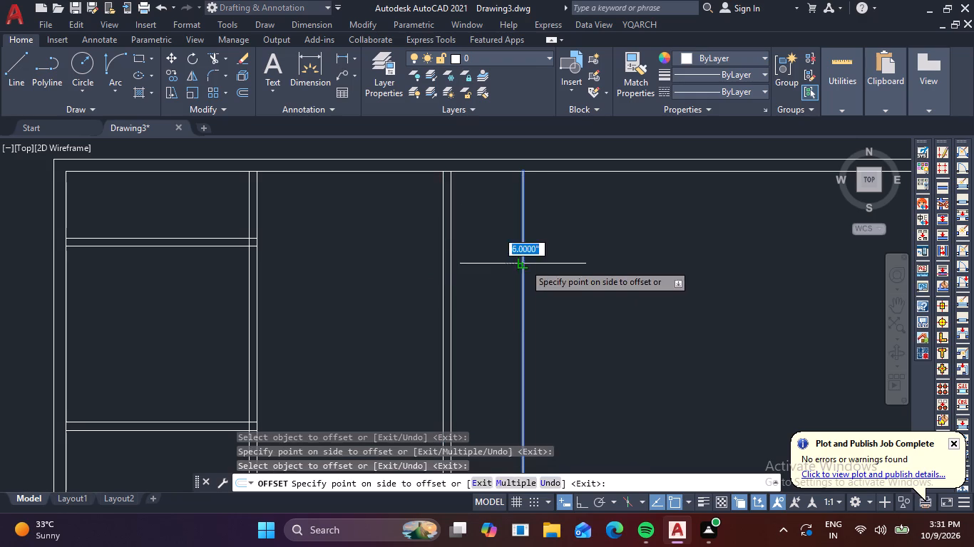
{"action": "left_click", "coordinate": [555, 263]}
{"action": "key", "text": "Escape"}
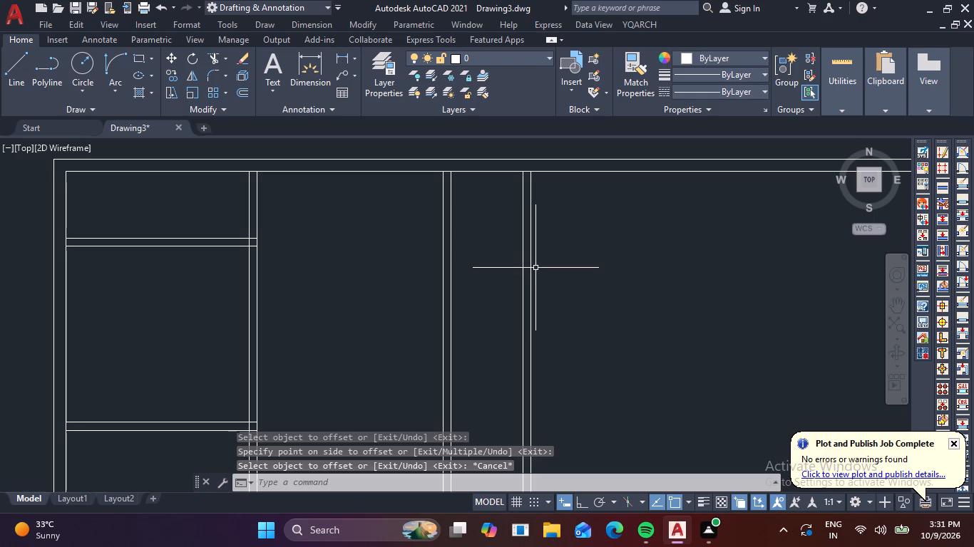
Trim the inner top wall line where it crosses the thickness of the second and third vertical partitions.
{"action": "type", "text": "TR"}
{"action": "key", "text": "space"}
{"action": "scroll", "coordinate": [519, 182], "scroll_direction": "up", "scroll_amount": 3}
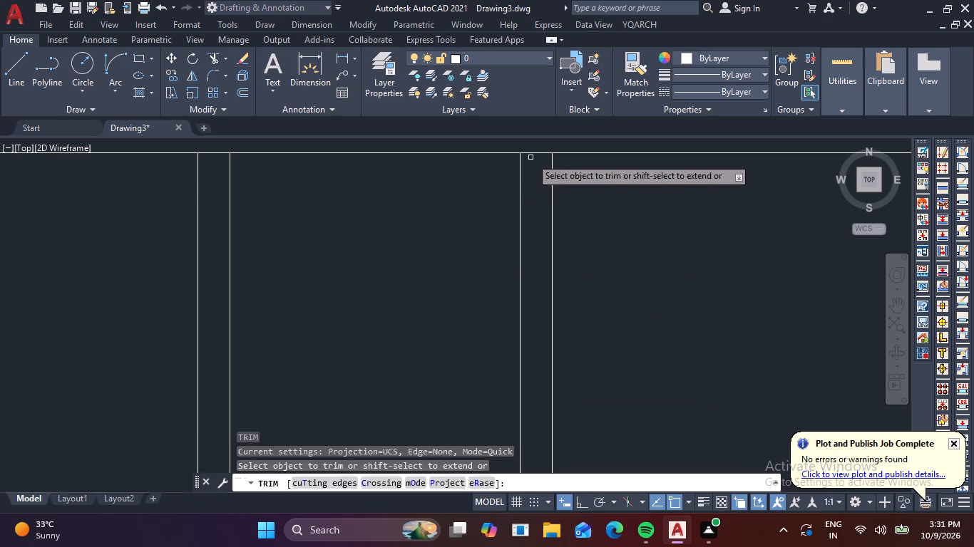
{"action": "left_click", "coordinate": [534, 155]}
{"action": "middle_click_drag", "start_coordinate": [475, 182], "coordinate": [535, 240]}
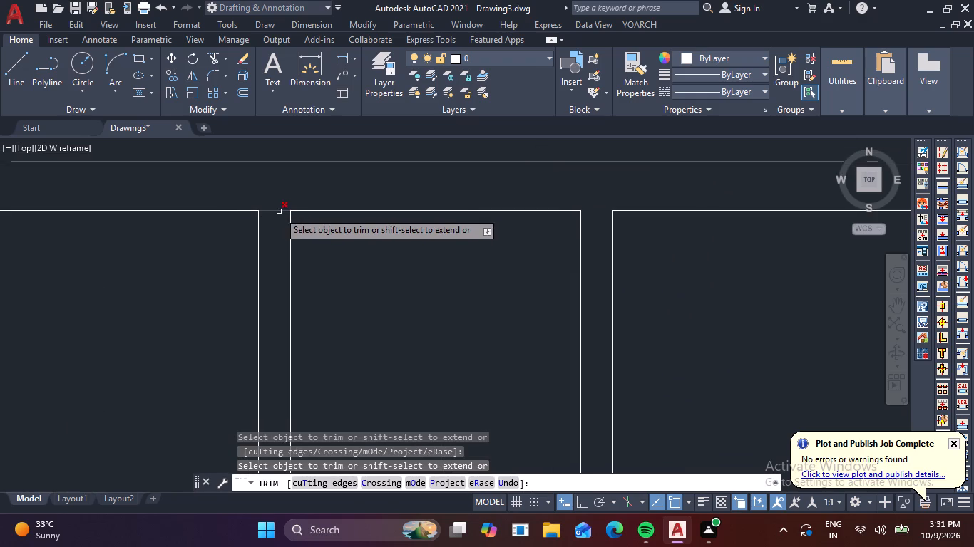
{"action": "left_click", "coordinate": [280, 212]}
{"action": "key", "text": "Escape"}
Offset the inner top wall segment between the second and third vertical partitions 8' downward, and offset that new line another 6" down.
{"action": "scroll", "coordinate": [419, 270], "scroll_direction": "down", "scroll_amount": 3}
{"action": "middle_click_drag", "start_coordinate": [426, 277], "coordinate": [411, 220]}
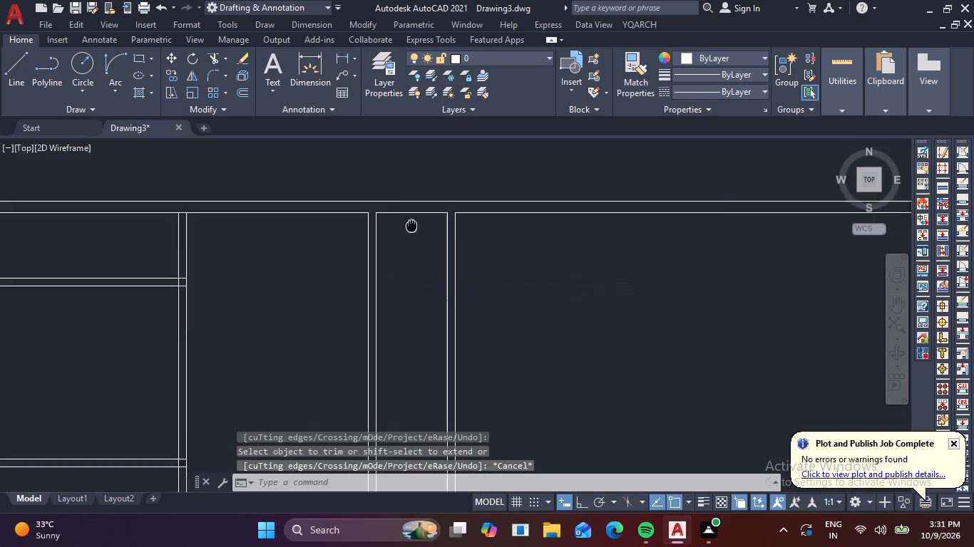
{"action": "middle_click_drag", "start_coordinate": [411, 220], "coordinate": [407, 200]}
{"action": "key", "text": "o"}
{"action": "key", "text": "Return"}
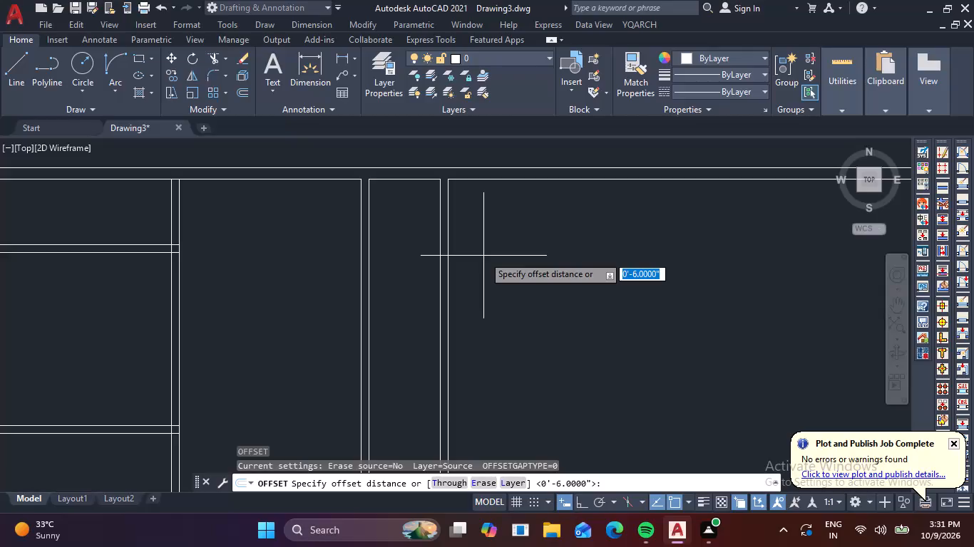
{"action": "type", "text": "8'"}
{"action": "key", "text": "Return"}
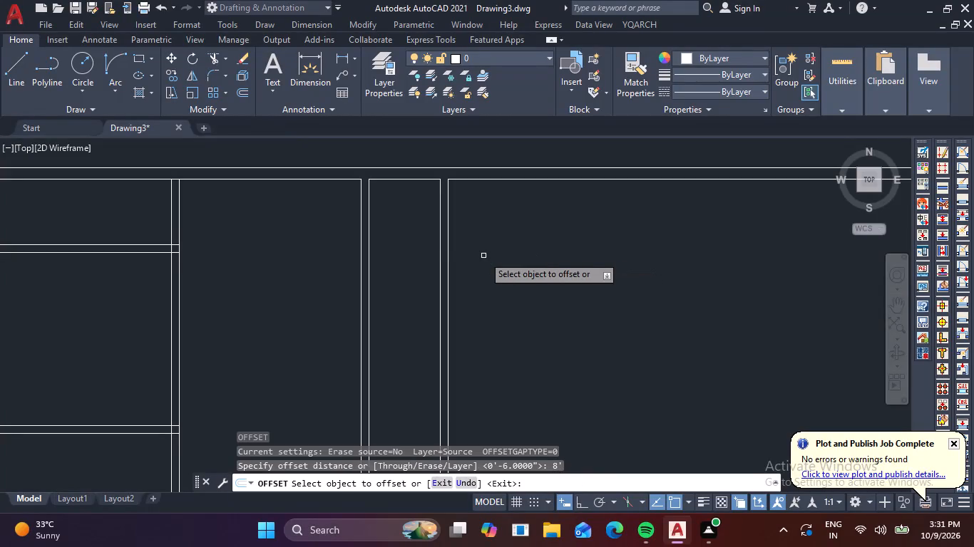
{"action": "left_click", "coordinate": [400, 178]}
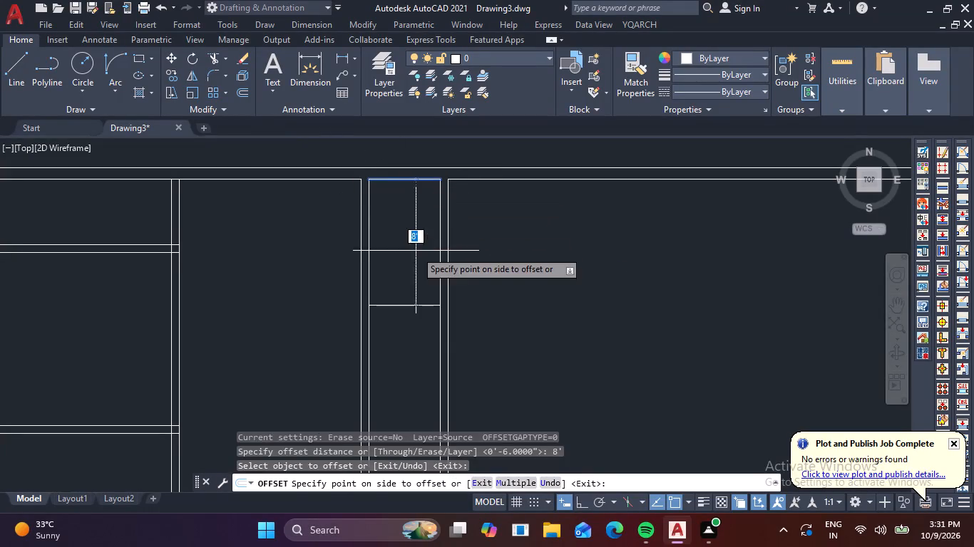
{"action": "left_click", "coordinate": [416, 261]}
{"action": "left_click", "coordinate": [418, 306]}
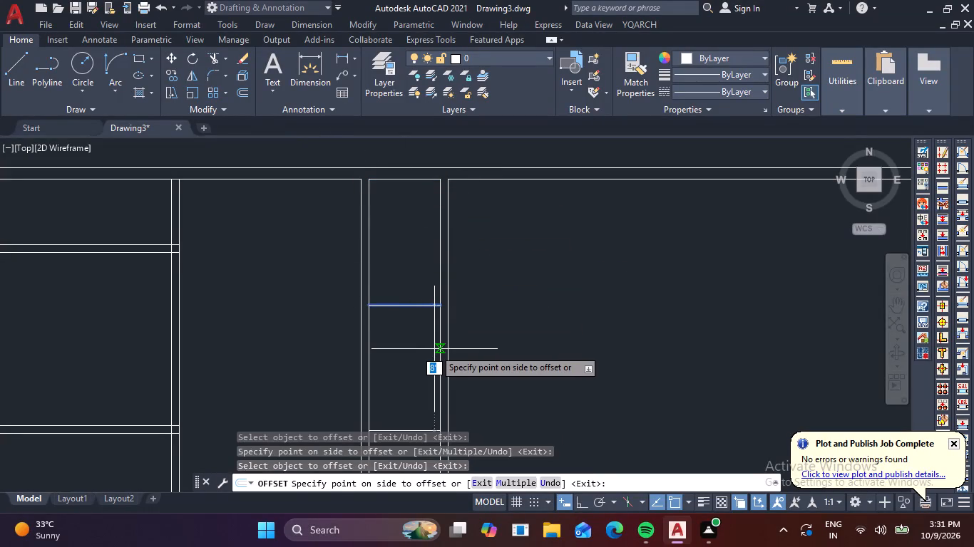
{"action": "key", "text": "6"}
{"action": "key", "text": "shift+quotedbl"}
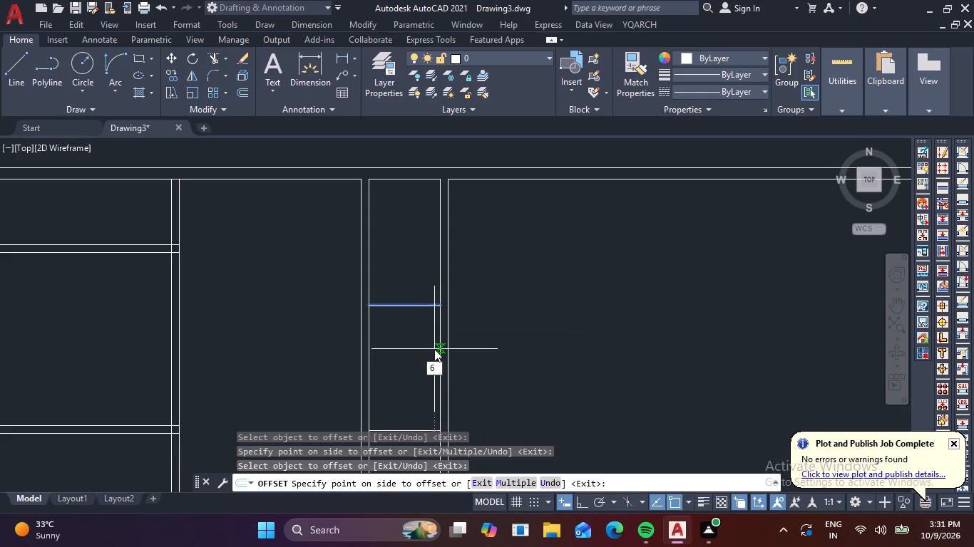
{"action": "key", "text": "Return"}
Offset the lower line of the new short horizontal partition 8' downward, and offset that new line another 6" down for a second one.
{"action": "middle_click_drag", "start_coordinate": [419, 352], "coordinate": [433, 225]}
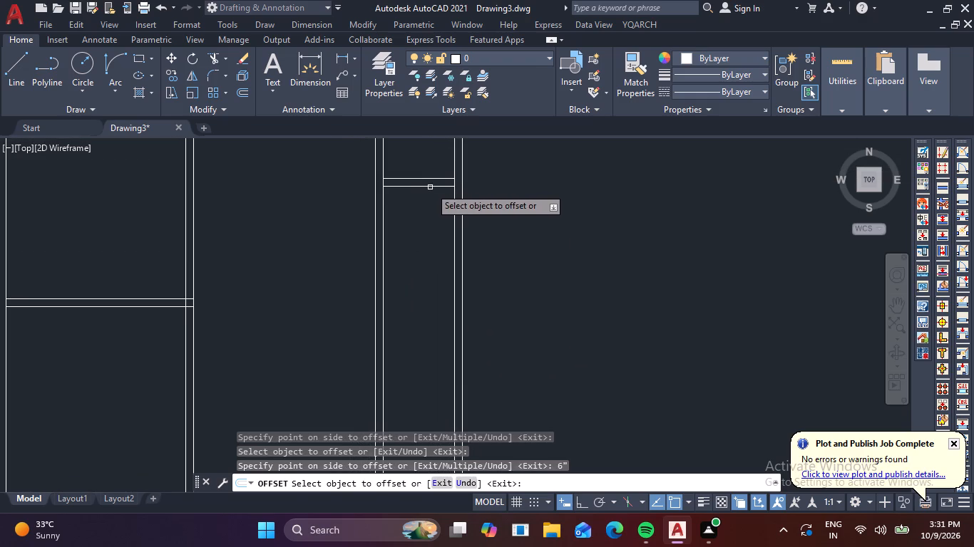
{"action": "left_click", "coordinate": [430, 187]}
{"action": "left_click", "coordinate": [426, 280]}
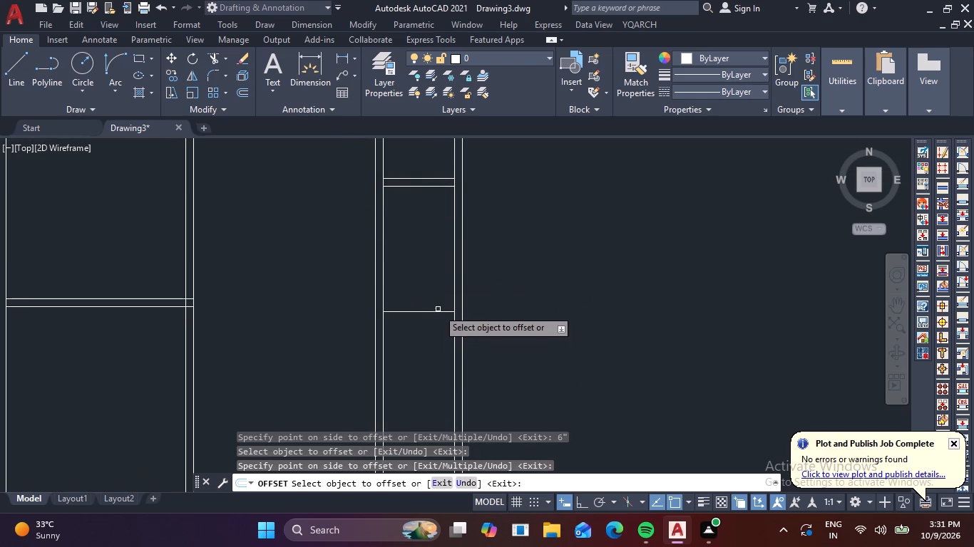
{"action": "left_click", "coordinate": [439, 312]}
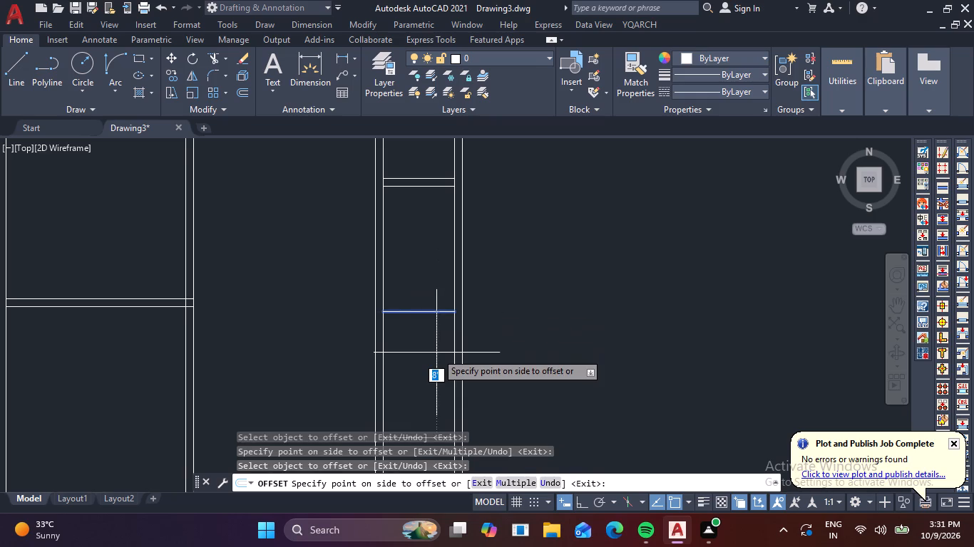
{"action": "type", "text": "6\""}
{"action": "key", "text": "Return"}
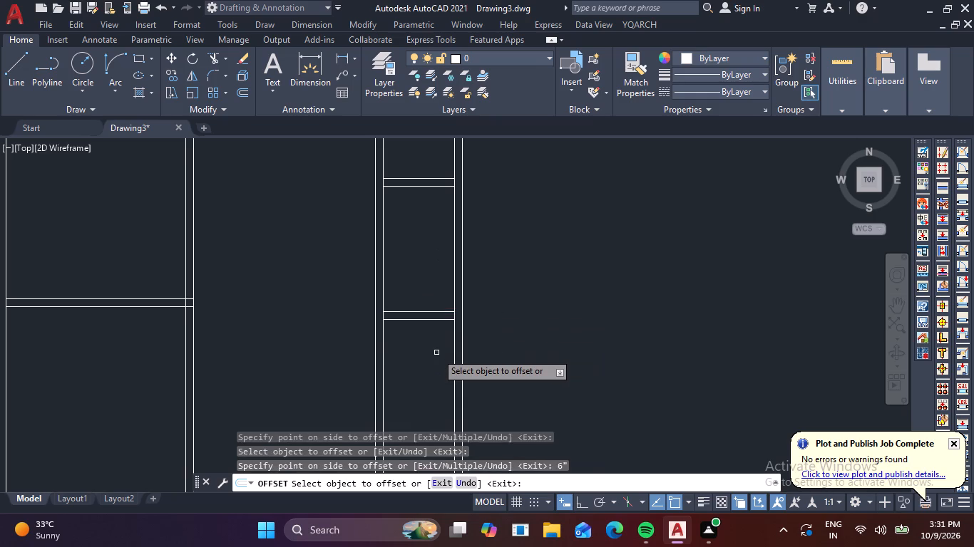
Trim the inner top wall line where it crosses the thickness of the first vertical partition.
{"action": "scroll", "coordinate": [374, 375], "scroll_direction": "down", "scroll_amount": 1}
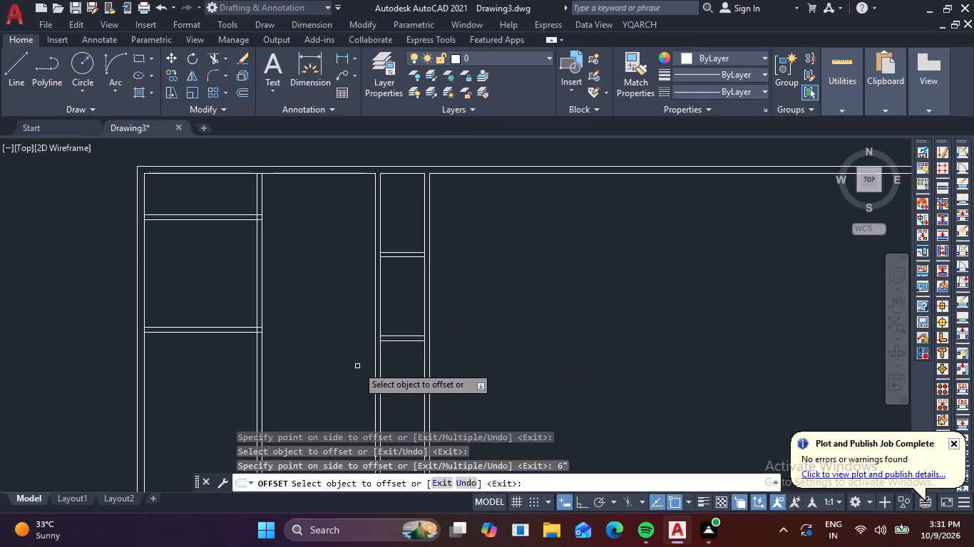
{"action": "middle_click_drag", "start_coordinate": [357, 366], "coordinate": [514, 376]}
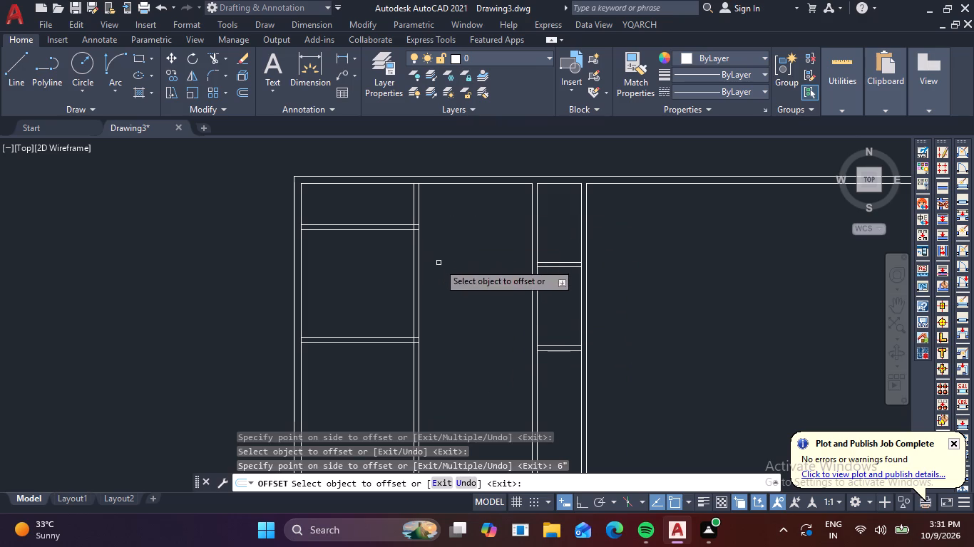
{"action": "key", "text": "Escape"}
{"action": "key", "text": "t"}
{"action": "key", "text": "r"}
{"action": "key", "text": "space"}
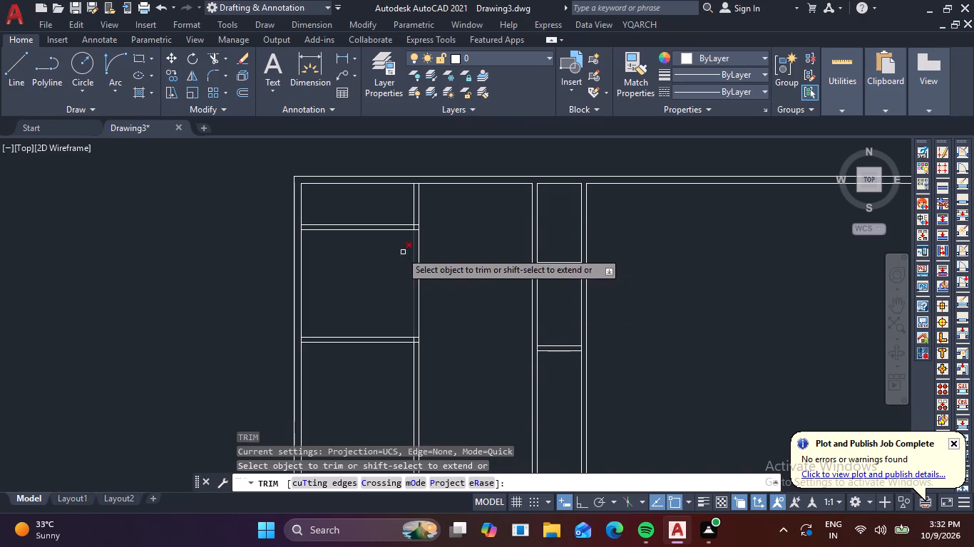
{"action": "scroll", "coordinate": [411, 193], "scroll_direction": "up", "scroll_amount": 2}
{"action": "left_click", "coordinate": [416, 176]}
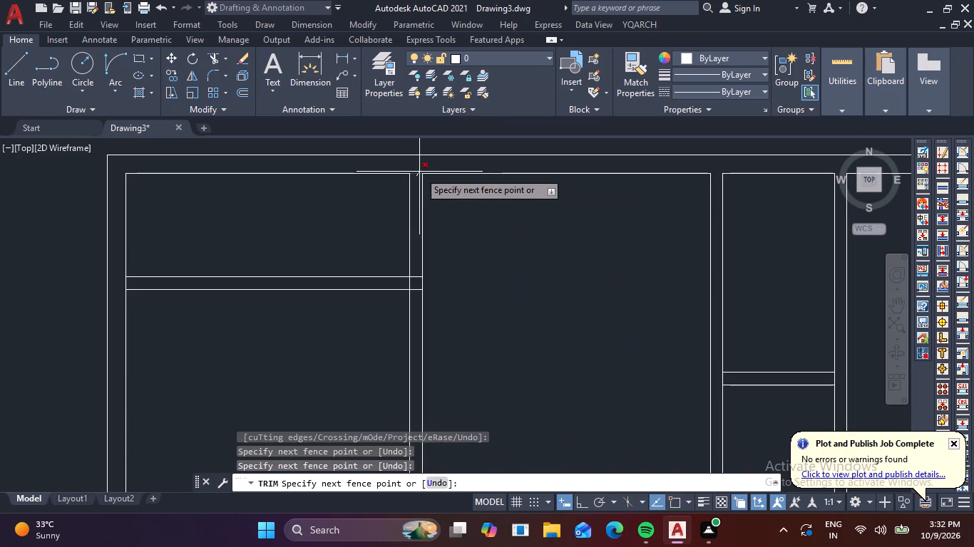
{"action": "left_click", "coordinate": [419, 172]}
{"action": "key", "text": "Escape"}
{"action": "scroll", "coordinate": [462, 215], "scroll_direction": "down", "scroll_amount": 3}
{"action": "middle_click_drag", "start_coordinate": [468, 216], "coordinate": [460, 212]}
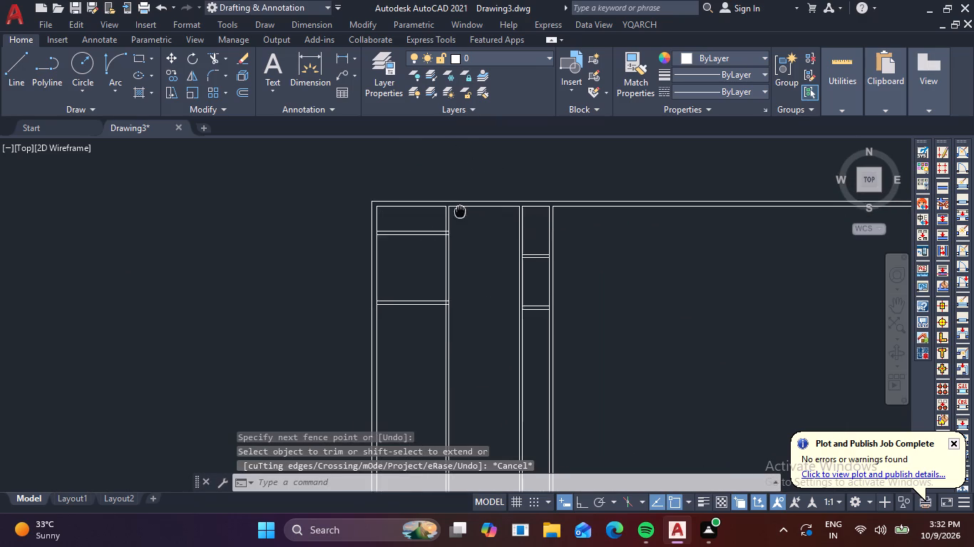
Offset the inner top wall segment between the first and second vertical partitions 12' downward, and offset that new line another 6" down.
{"action": "middle_click_drag", "start_coordinate": [460, 212], "coordinate": [455, 209]}
{"action": "scroll", "coordinate": [459, 196], "scroll_direction": "up", "scroll_amount": 2}
{"action": "key", "text": "o"}
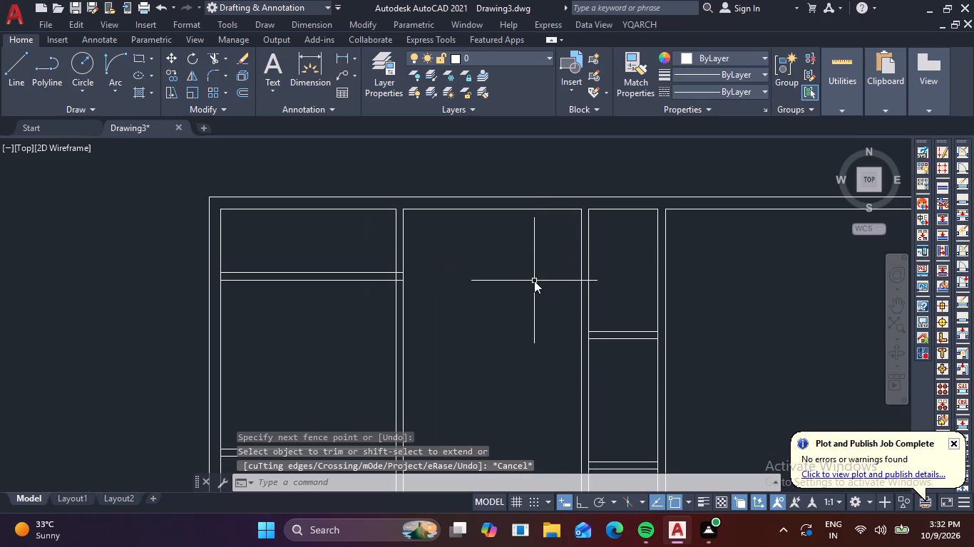
{"action": "key", "text": "Return"}
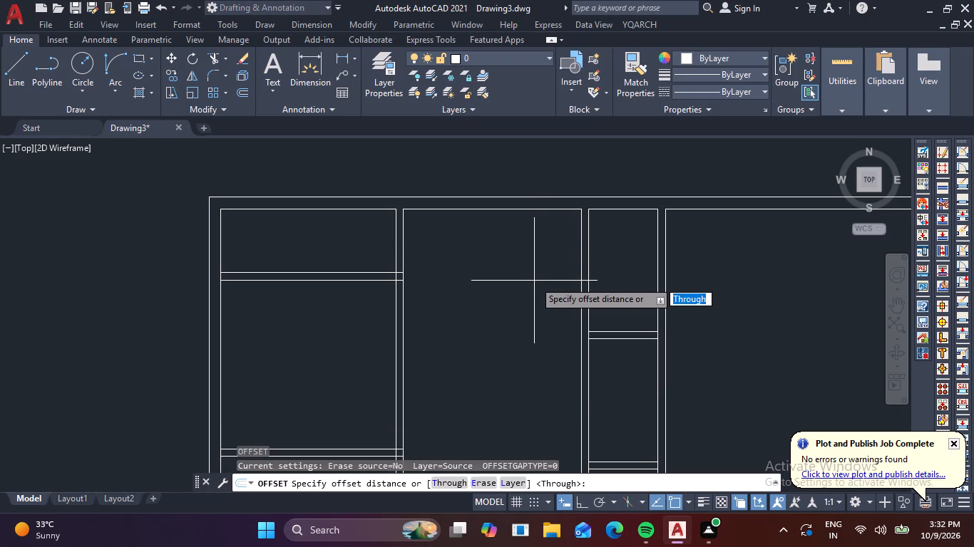
{"action": "type", "text": "12'"}
{"action": "key", "text": "Return"}
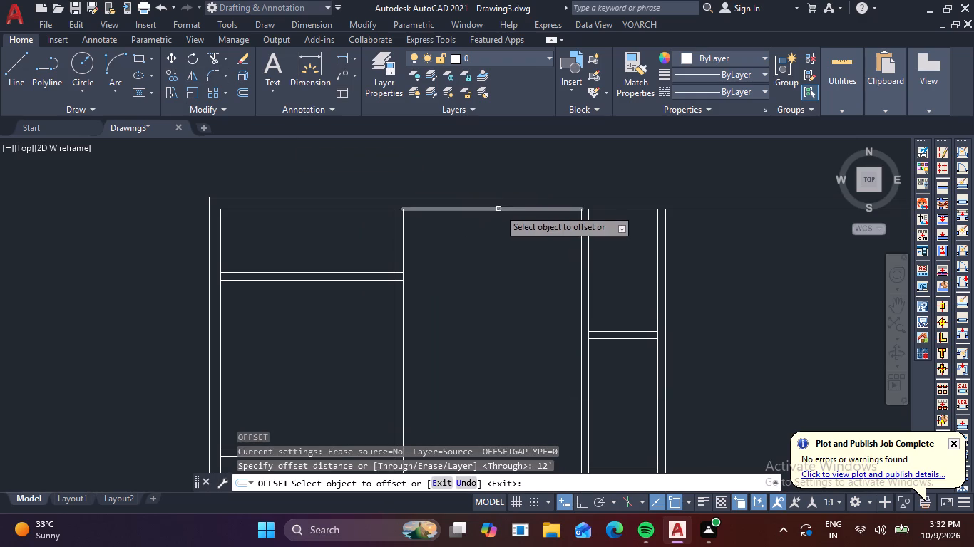
{"action": "left_click", "coordinate": [496, 209]}
{"action": "left_click", "coordinate": [513, 292]}
{"action": "middle_click_drag", "start_coordinate": [535, 370], "coordinate": [508, 271]}
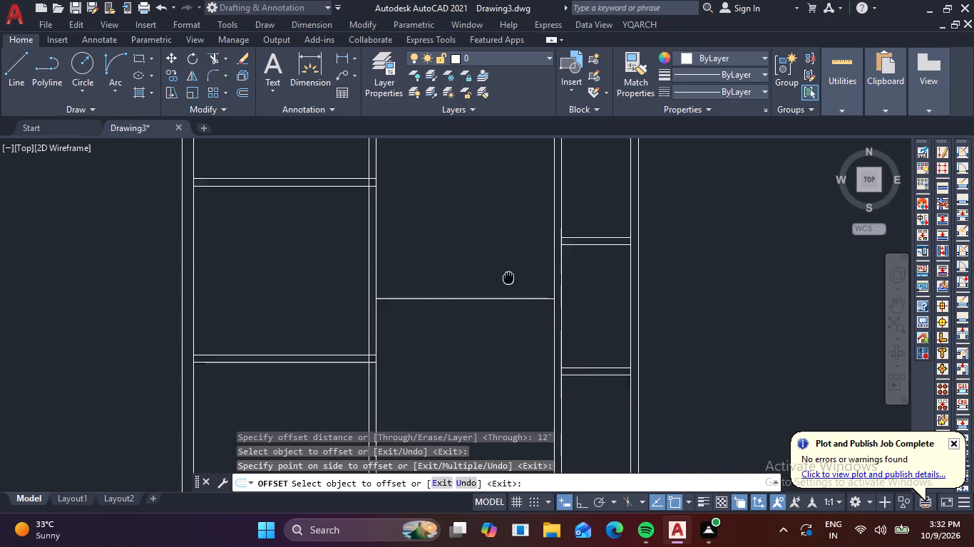
{"action": "middle_click_drag", "start_coordinate": [508, 271], "coordinate": [508, 260]}
{"action": "left_click", "coordinate": [514, 284]}
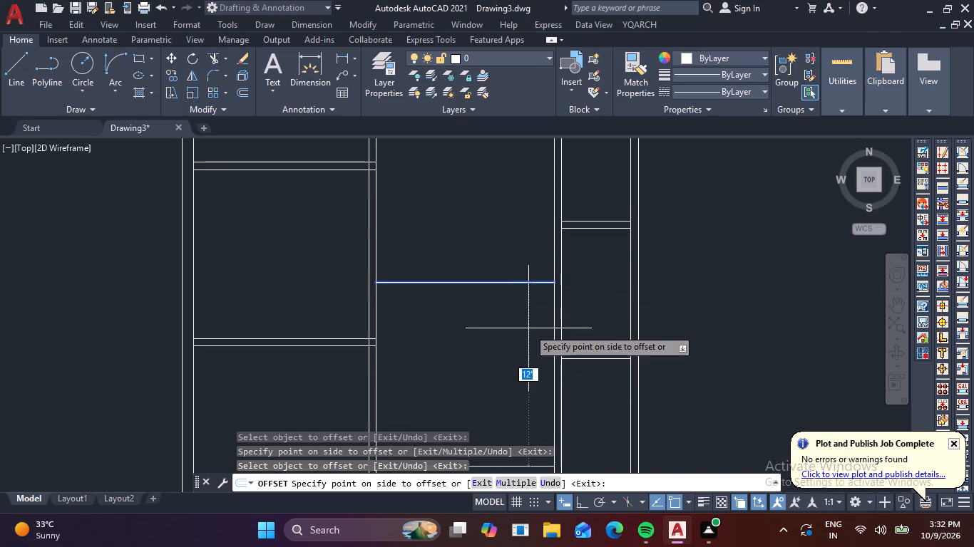
{"action": "type", "text": "6\""}
{"action": "key", "text": "Return"}
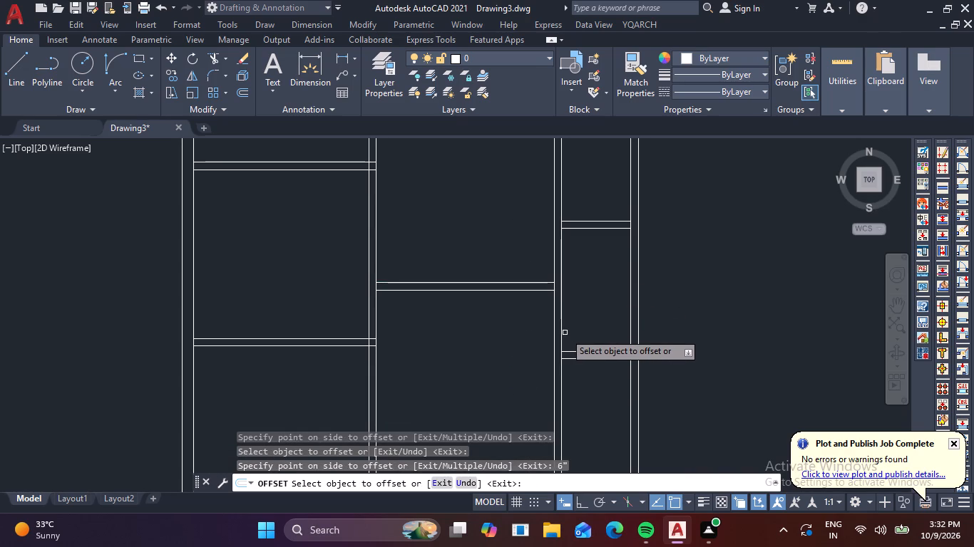
{"action": "key", "text": "Escape"}
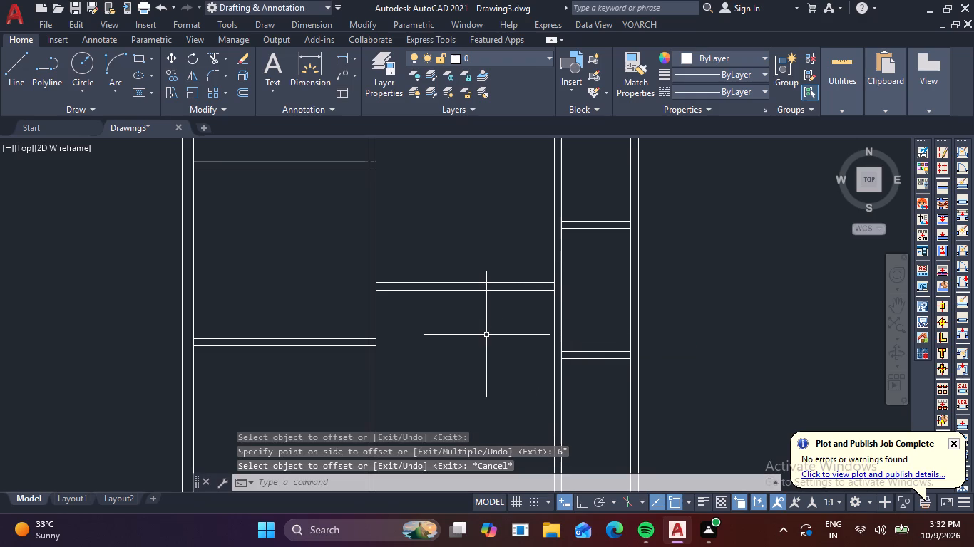
Trim the inner left wall line where it crosses the thickness of the lower horizontal partition.
{"action": "middle_click_drag", "start_coordinate": [486, 335], "coordinate": [508, 217]}
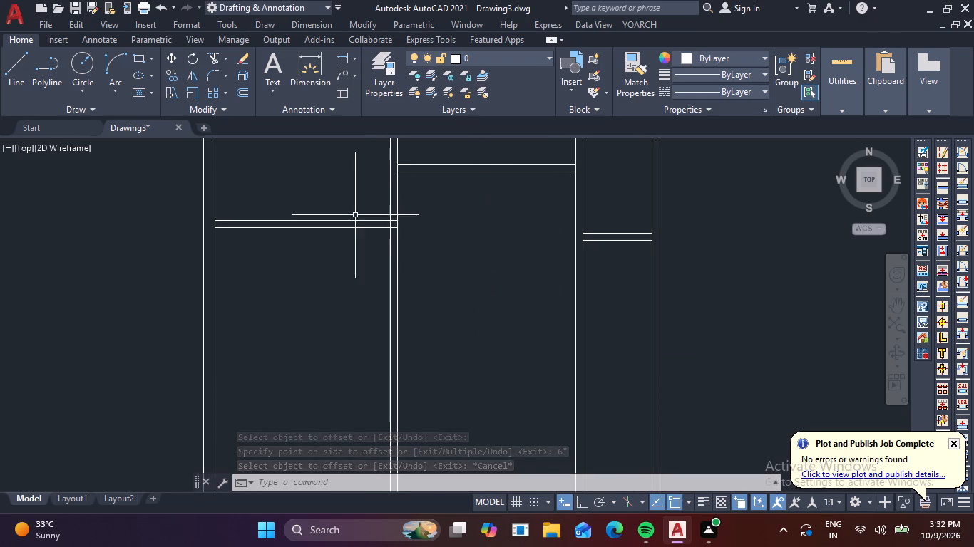
{"action": "scroll", "coordinate": [219, 219], "scroll_direction": "up", "scroll_amount": 1}
{"action": "key", "text": "Escape"}
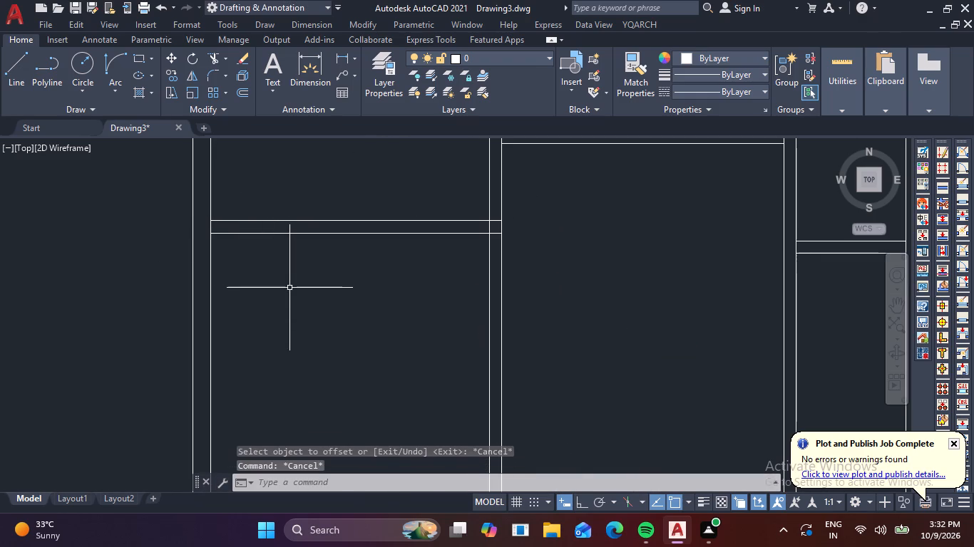
{"action": "type", "text": "TR"}
{"action": "key", "text": "space"}
{"action": "scroll", "coordinate": [212, 226], "scroll_direction": "up", "scroll_amount": 1}
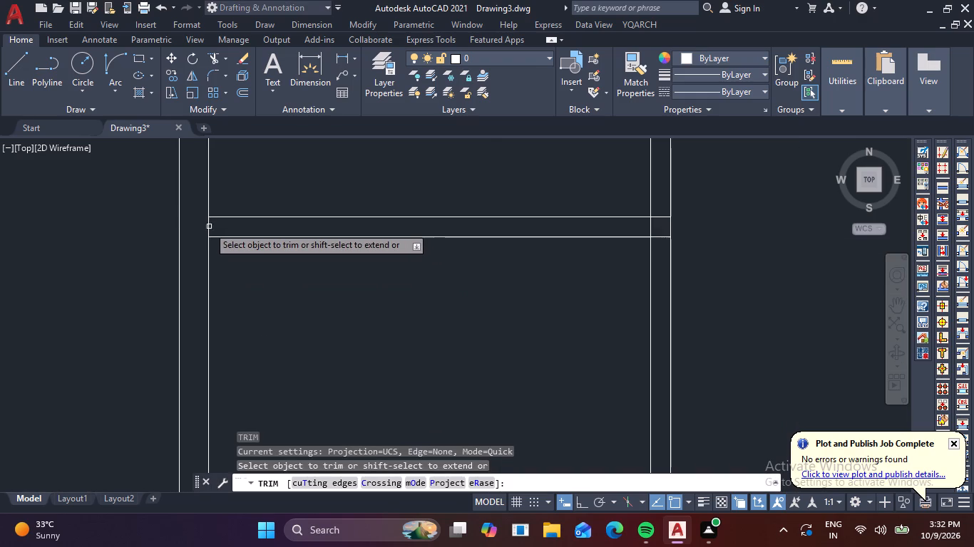
{"action": "left_click", "coordinate": [201, 226]}
{"action": "left_click", "coordinate": [227, 227]}
{"action": "key", "text": "Escape"}
{"action": "scroll", "coordinate": [232, 233], "scroll_direction": "down", "scroll_amount": 2}
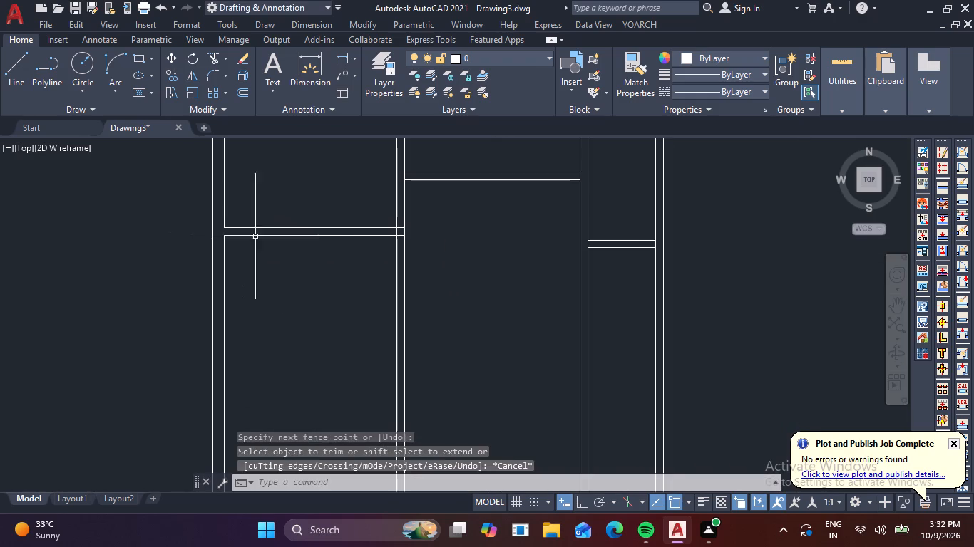
Offset the inner left wall line below the lower horizontal partition 9'5" to the right, and offset that new line another 6" right.
{"action": "middle_click_drag", "start_coordinate": [318, 283], "coordinate": [342, 235]}
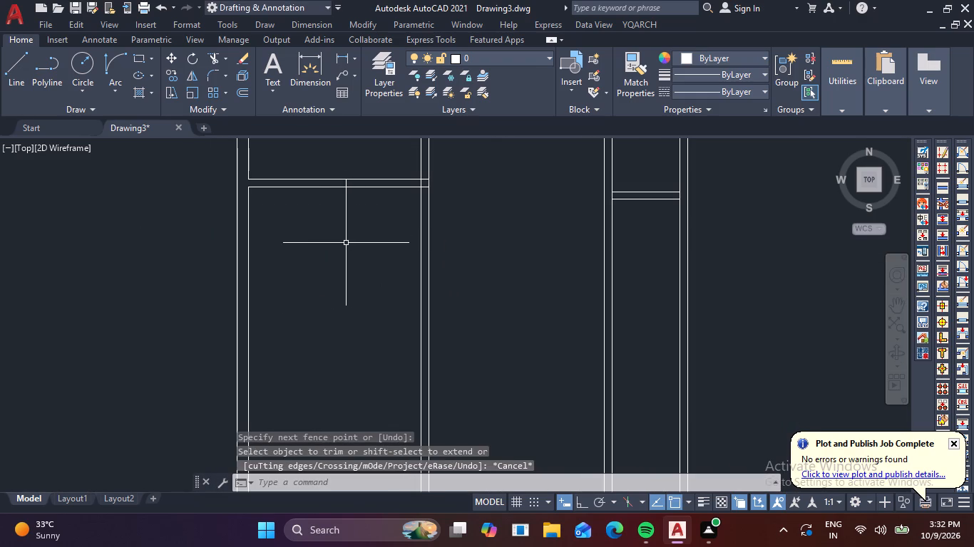
{"action": "key", "text": "o"}
{"action": "key", "text": "Return"}
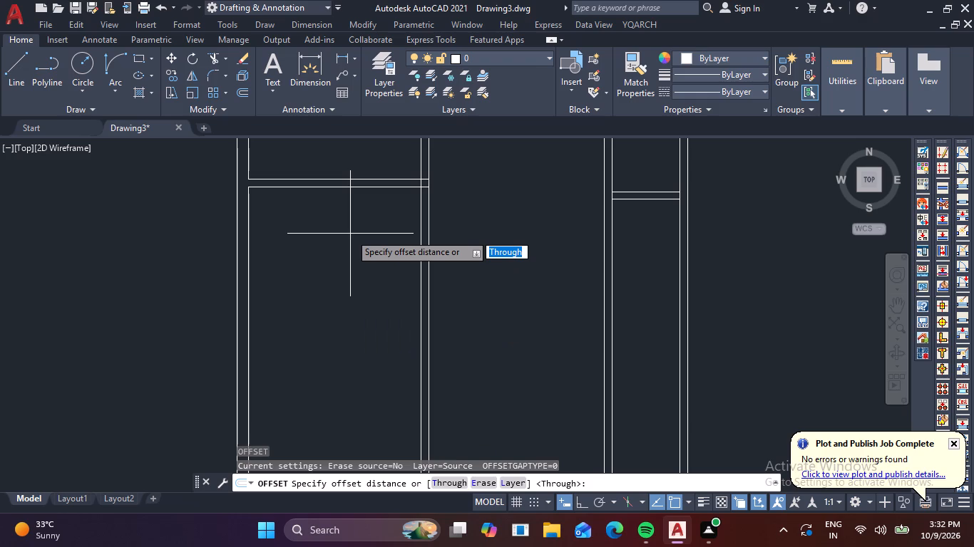
{"action": "type", "text": "9'5\""}
{"action": "key", "text": "Return"}
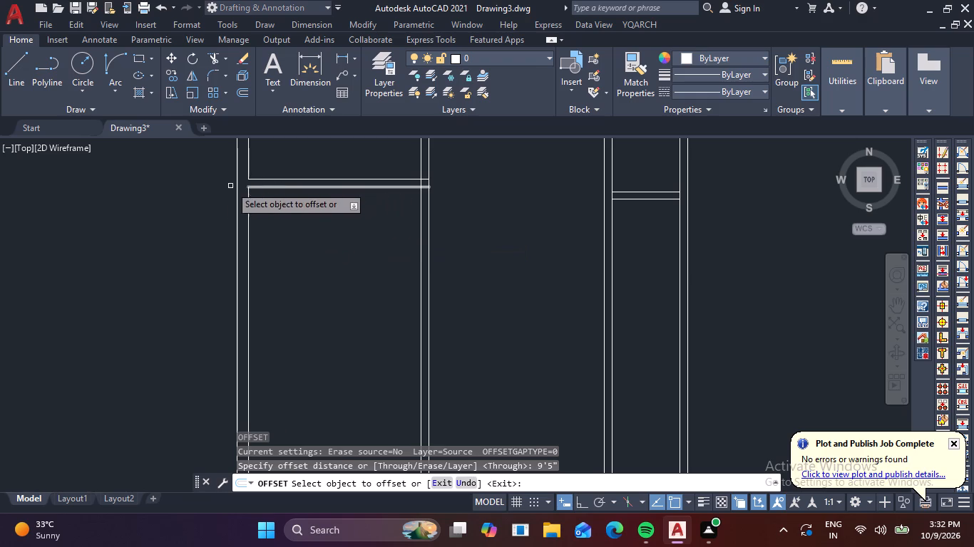
{"action": "left_click", "coordinate": [247, 219]}
{"action": "left_click", "coordinate": [344, 242]}
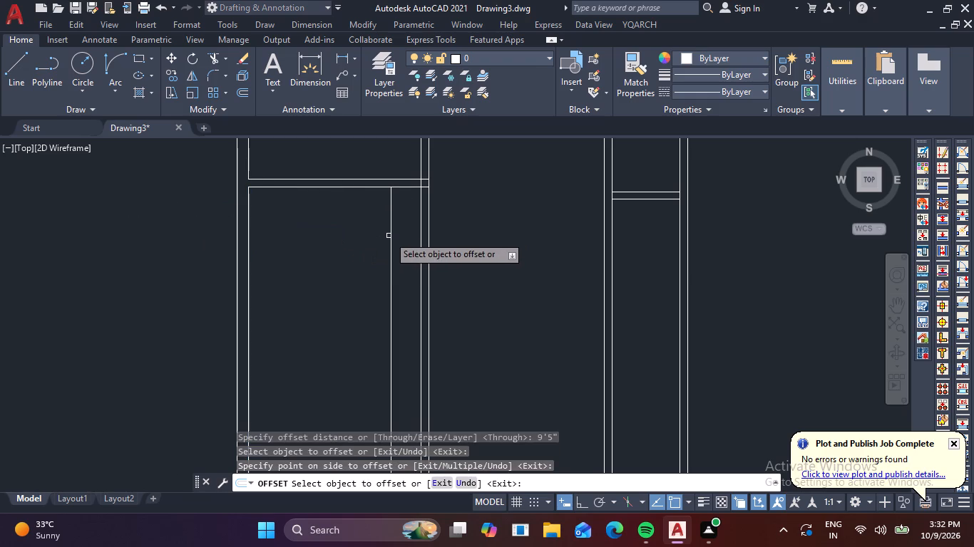
{"action": "left_click", "coordinate": [391, 234]}
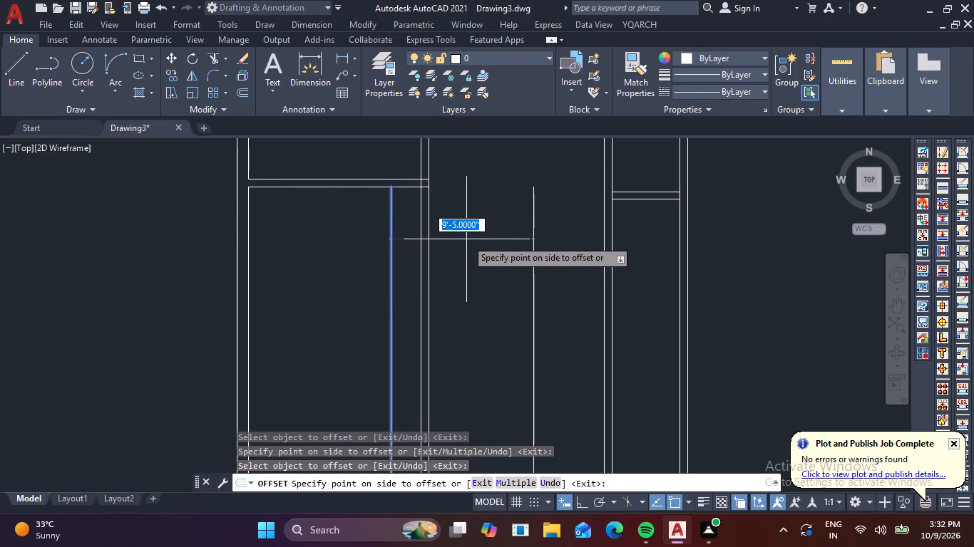
{"action": "key", "text": "6"}
{"action": "key", "text": "shift+quotedbl"}
{"action": "key", "text": "Return"}
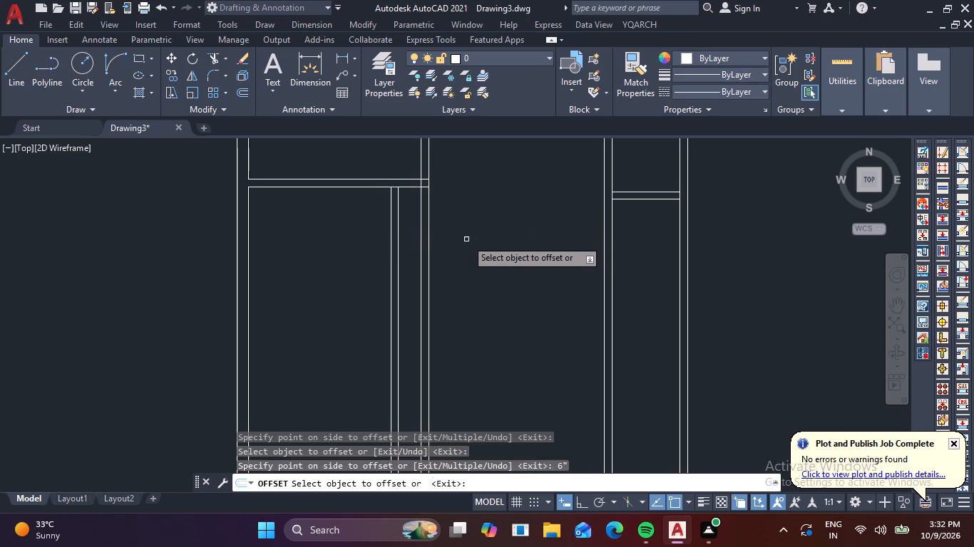
Offset the bottom line of the left side's lower horizontal partition 10' downward, and offset that new line another 6" down.
{"action": "left_click", "coordinate": [354, 184]}
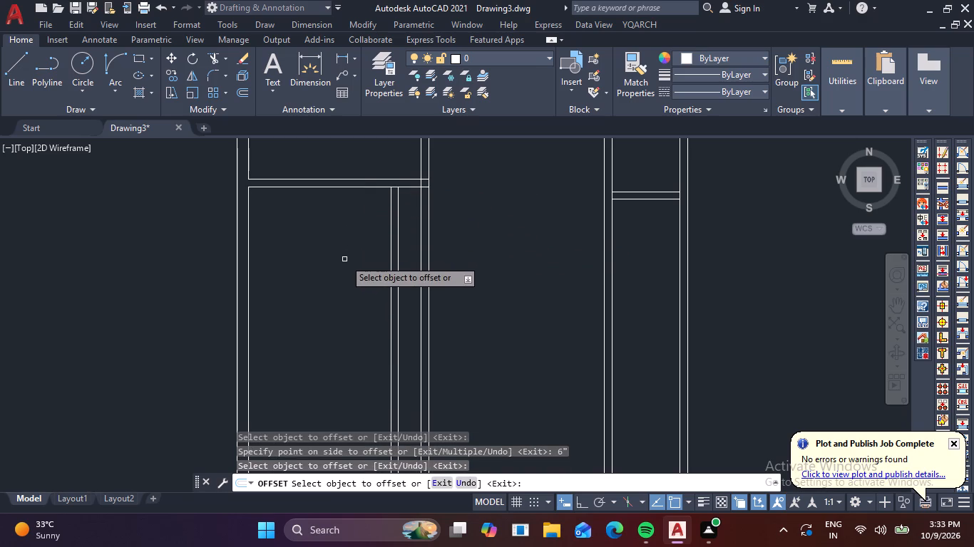
{"action": "type", "text": "10'"}
{"action": "key", "text": "Return"}
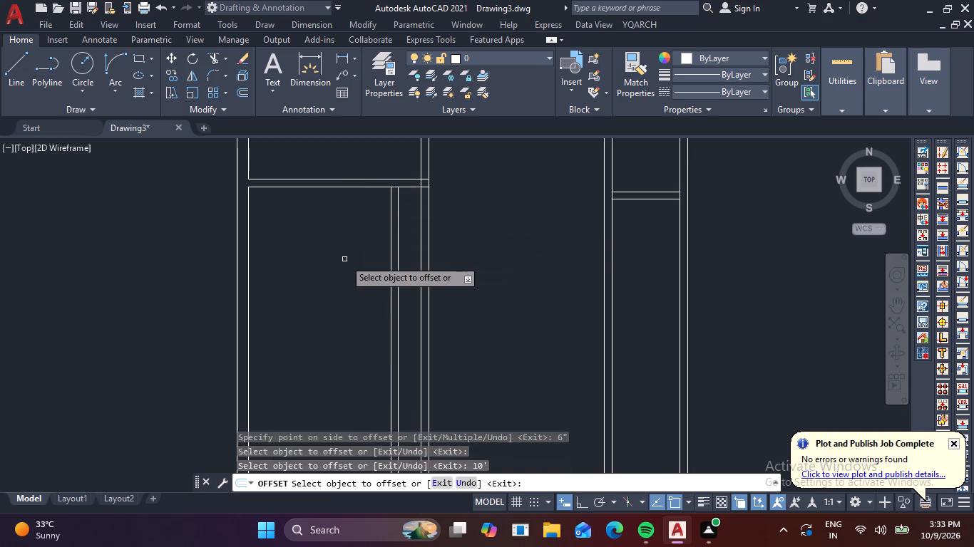
{"action": "scroll", "coordinate": [366, 222], "scroll_direction": "down", "scroll_amount": 1}
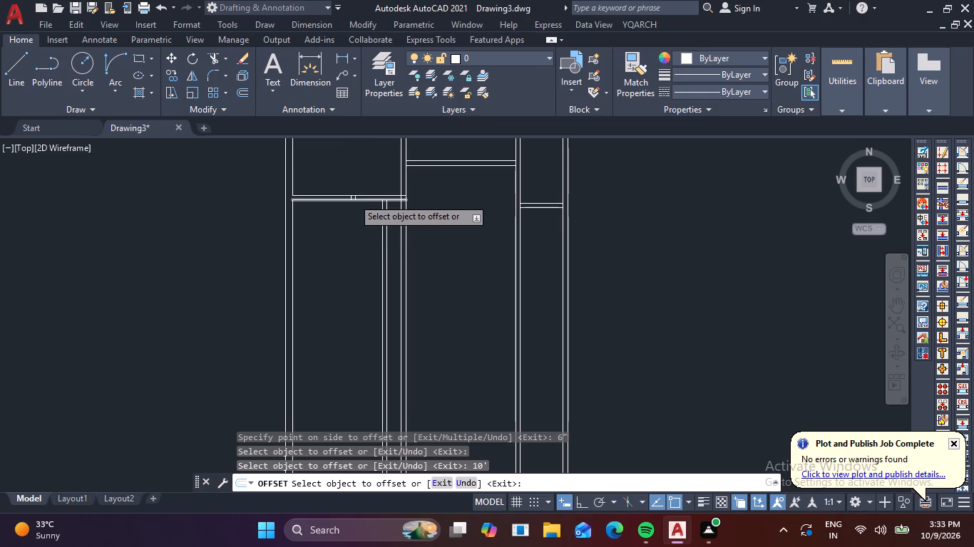
{"action": "left_click", "coordinate": [353, 198]}
{"action": "type", "text": "10"}
{"action": "key", "text": "apostrophe"}
{"action": "key", "text": "Return"}
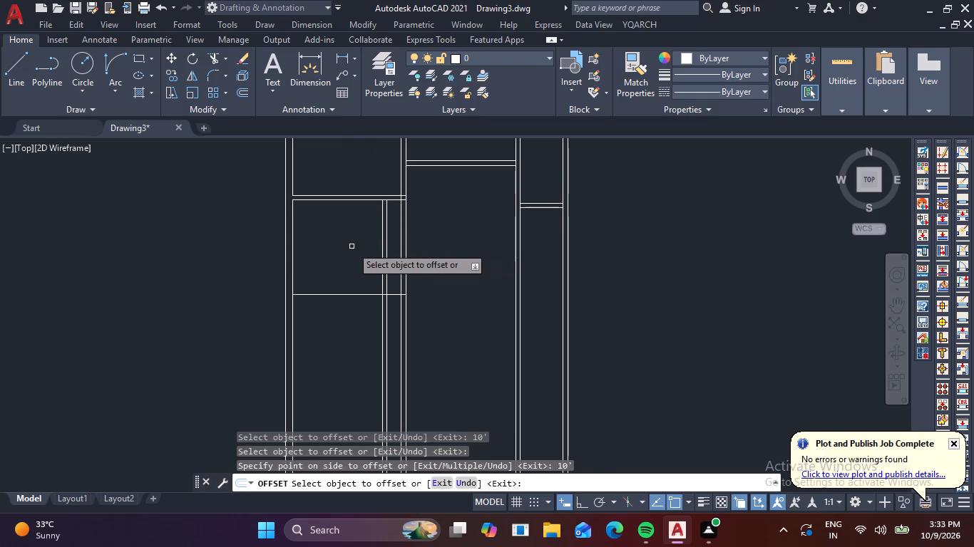
{"action": "left_click", "coordinate": [338, 295]}
{"action": "type", "text": "6\""}
{"action": "key", "text": "Return"}
{"action": "key", "text": "Escape"}
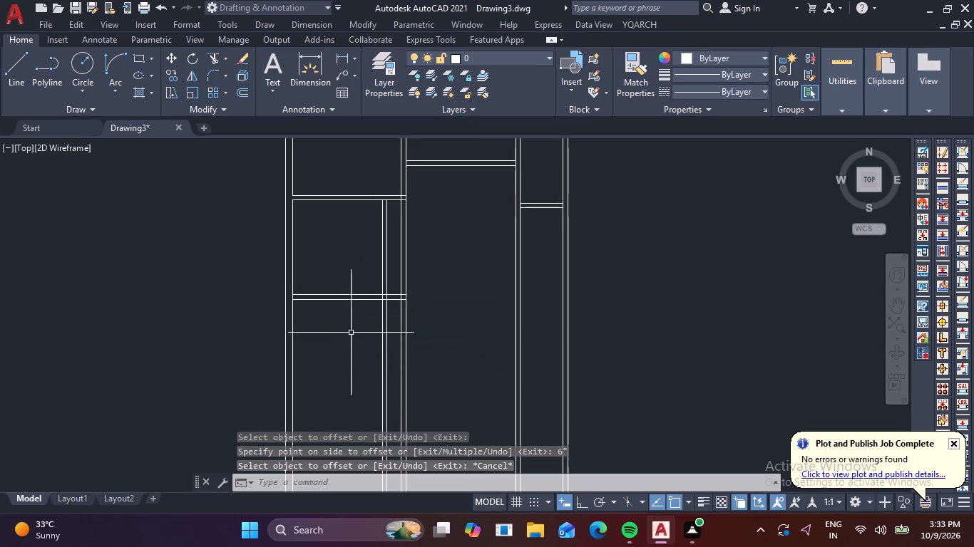
Trim away both lines of the first vertical partition between the left side's two lowest horizontal partitions and below the lowest one.
{"action": "type", "text": "TR"}
{"action": "key", "text": "space"}
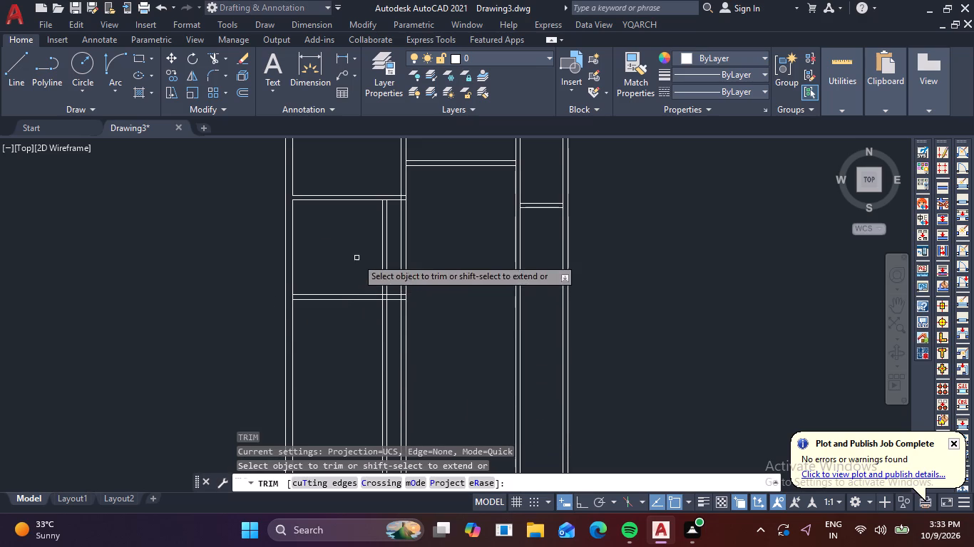
{"action": "scroll", "coordinate": [399, 224], "scroll_direction": "up", "scroll_amount": 1}
{"action": "left_click", "coordinate": [406, 222]}
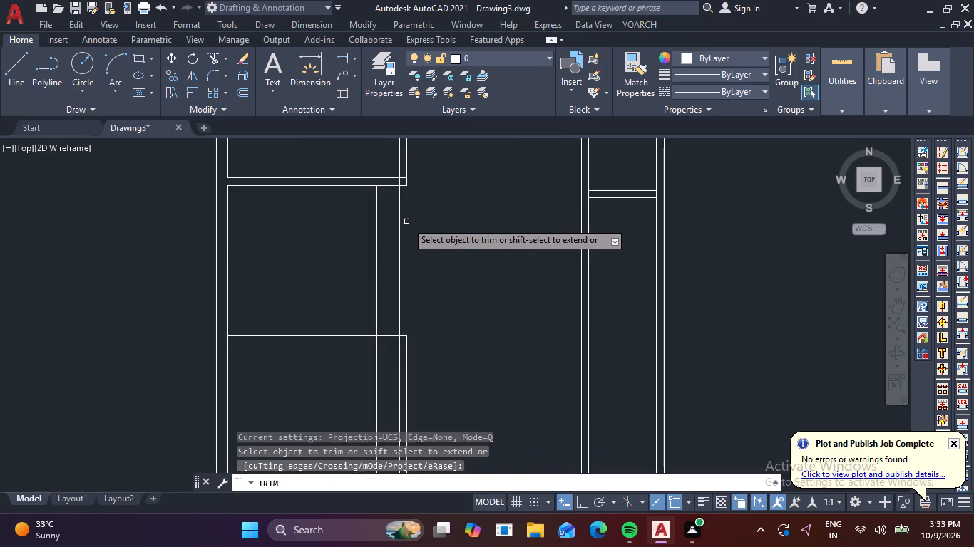
{"action": "left_click", "coordinate": [394, 228]}
{"action": "left_click", "coordinate": [414, 231]}
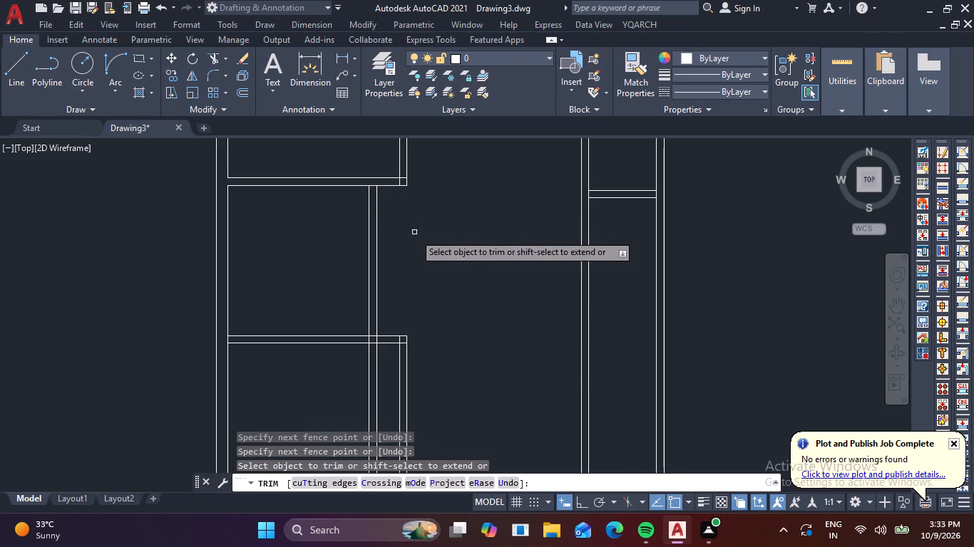
{"action": "middle_click_drag", "start_coordinate": [406, 384], "coordinate": [409, 318]}
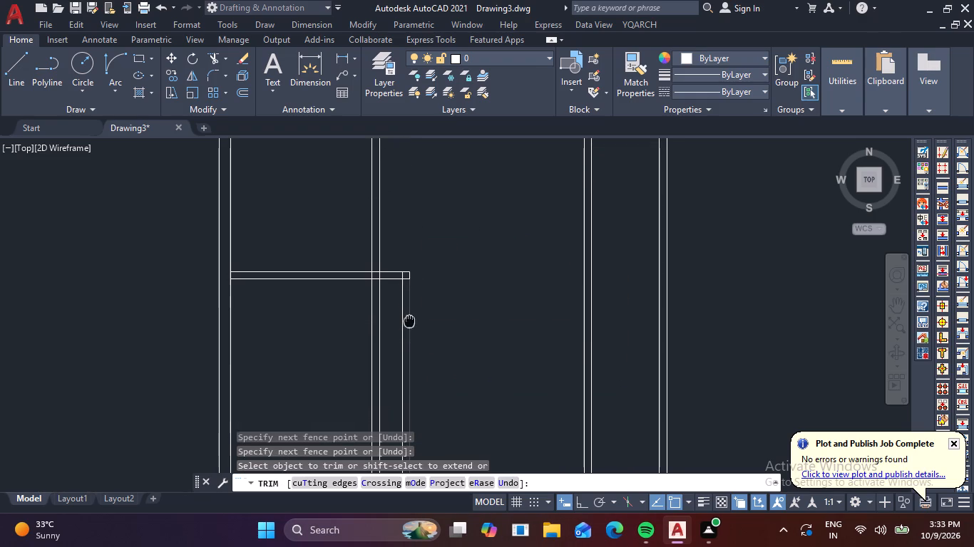
{"action": "middle_click_drag", "start_coordinate": [409, 318], "coordinate": [409, 317]}
{"action": "left_click", "coordinate": [391, 340]}
{"action": "left_click", "coordinate": [414, 338]}
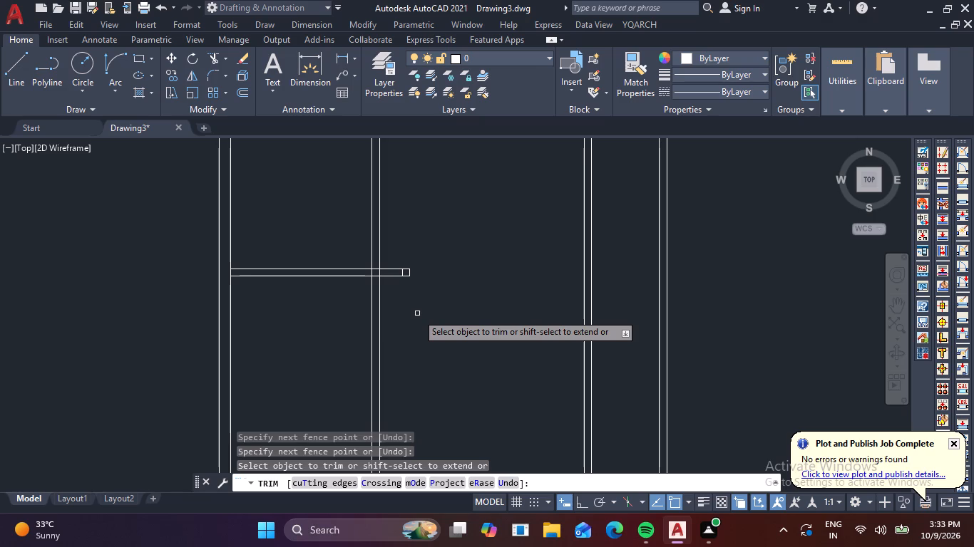
{"action": "key", "text": "Escape"}
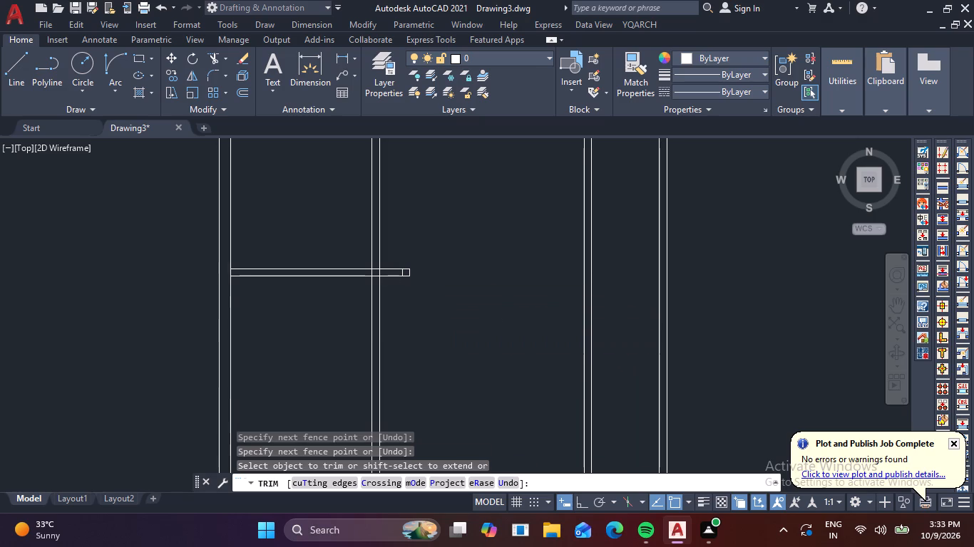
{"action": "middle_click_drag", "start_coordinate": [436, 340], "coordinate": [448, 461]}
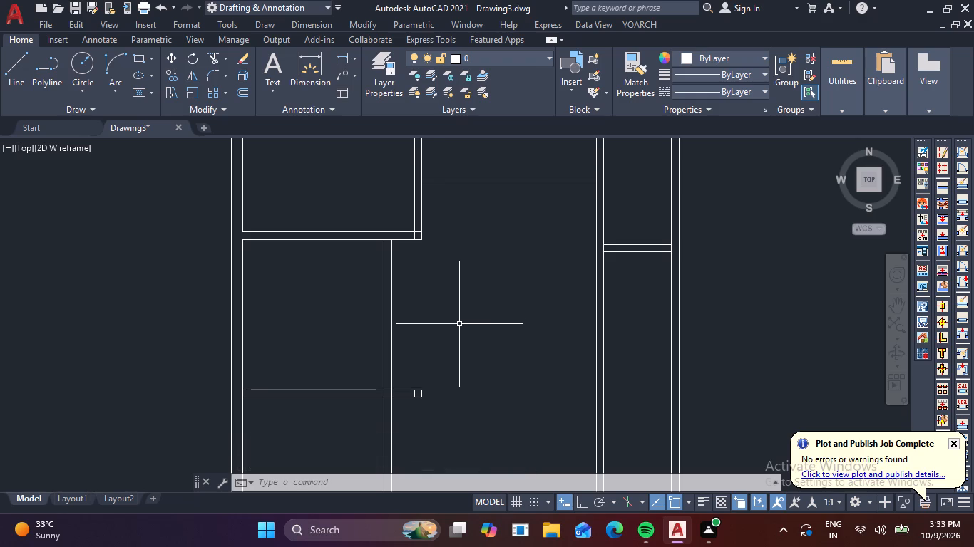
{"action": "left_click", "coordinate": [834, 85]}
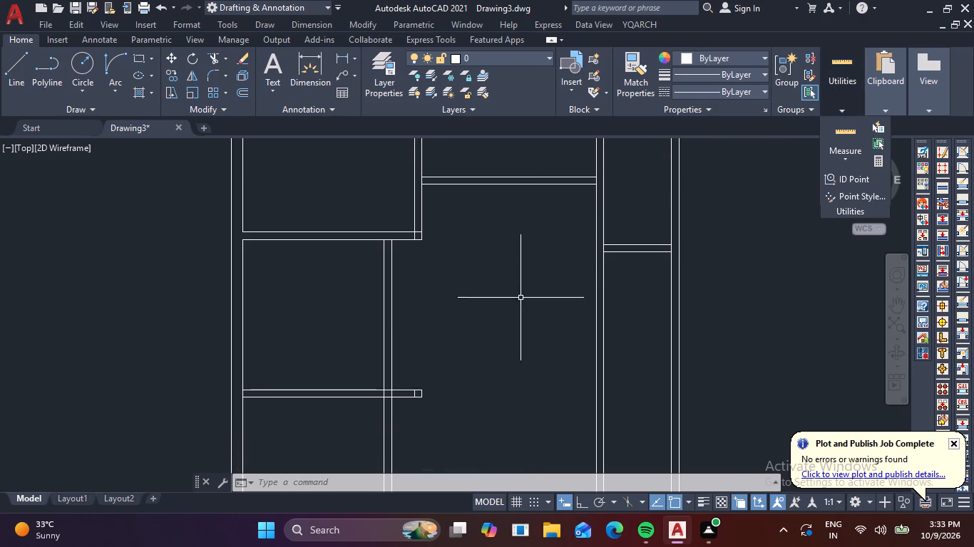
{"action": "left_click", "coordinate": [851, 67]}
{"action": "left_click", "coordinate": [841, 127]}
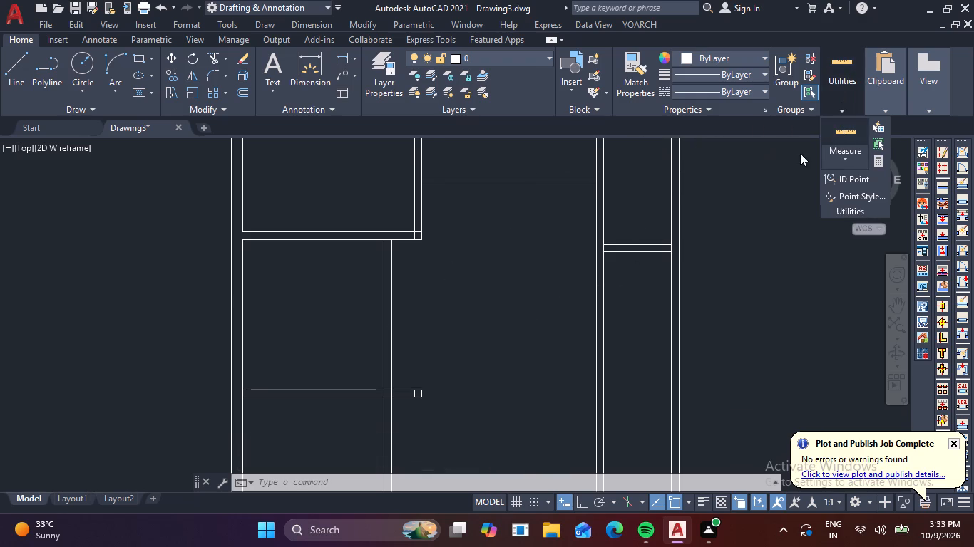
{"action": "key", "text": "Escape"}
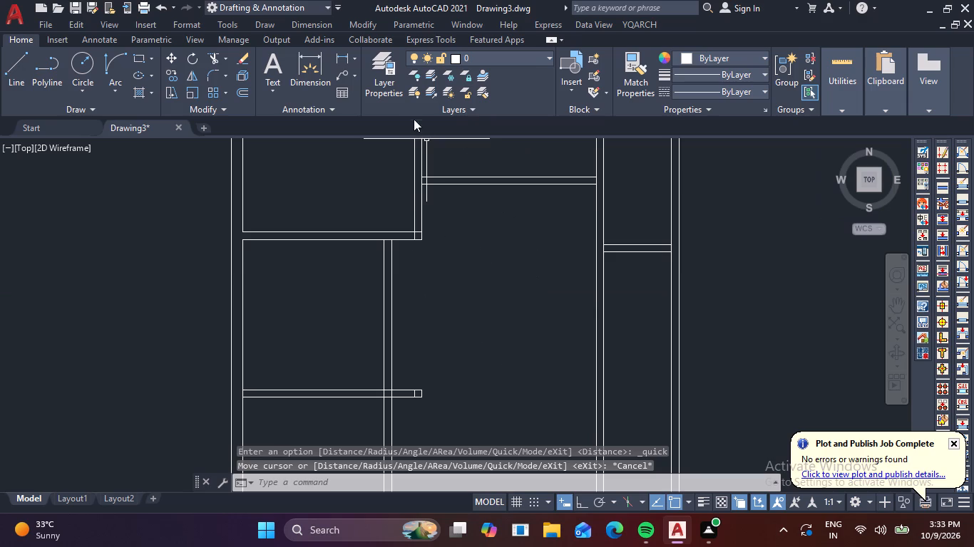
Set the Standard dimension style to Engineering units with 0'-0" precision and a text height of 6.
{"action": "type", "text": "D"}
{"action": "key", "text": "space"}
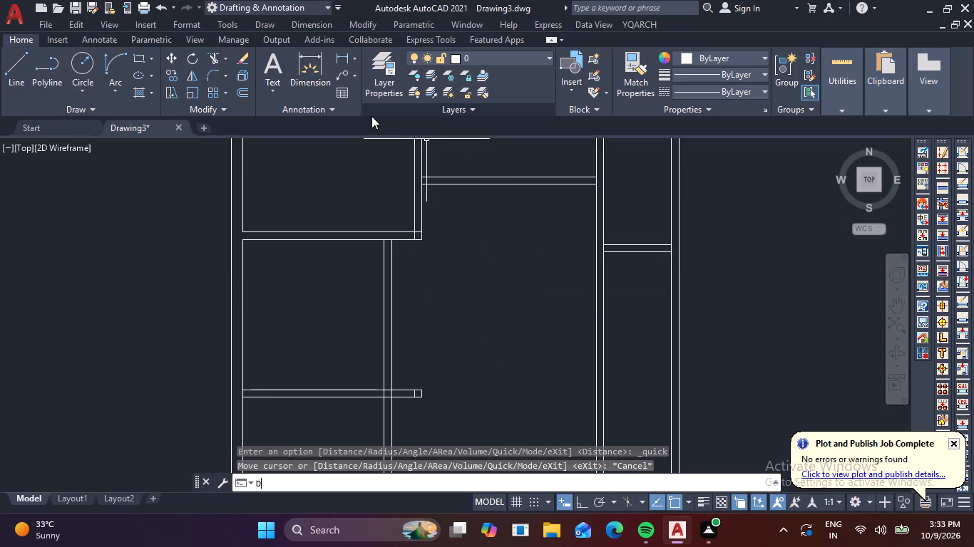
{"action": "left_click", "coordinate": [620, 231]}
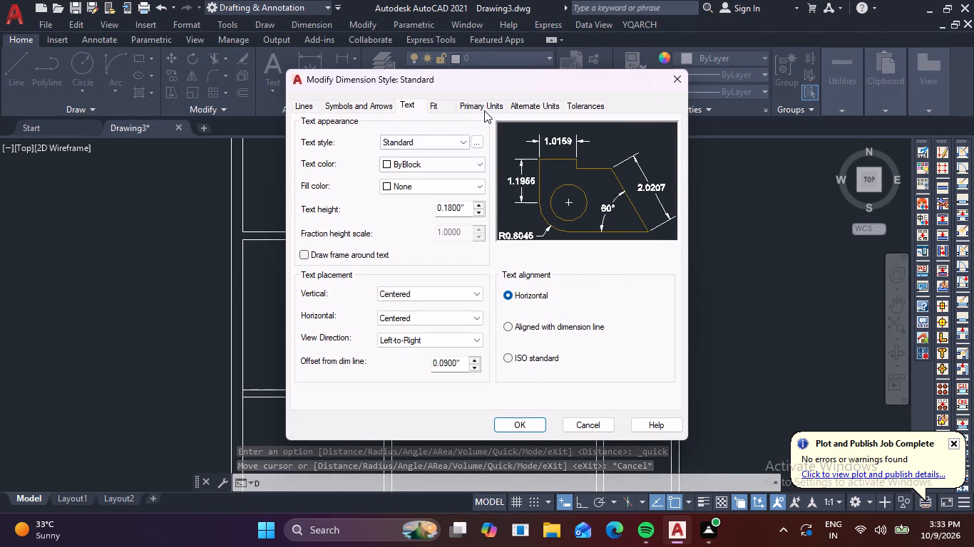
{"action": "left_click", "coordinate": [486, 109]}
{"action": "left_click", "coordinate": [467, 136]}
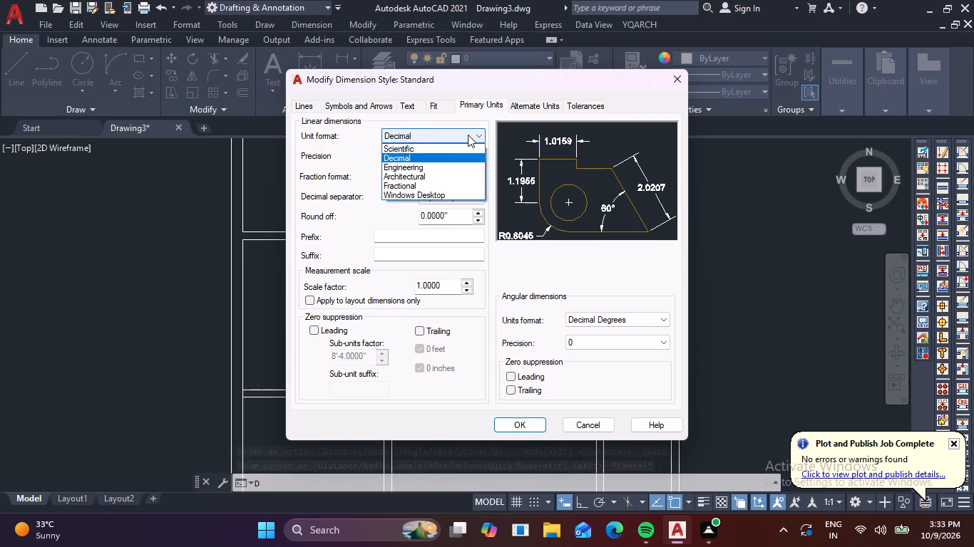
{"action": "left_click", "coordinate": [458, 162]}
{"action": "left_click", "coordinate": [459, 159]}
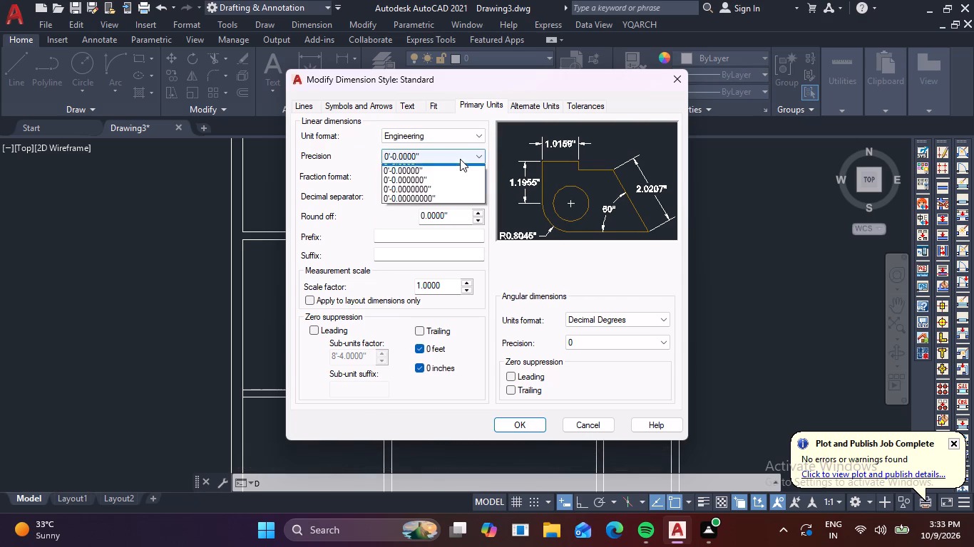
{"action": "left_click", "coordinate": [449, 168]}
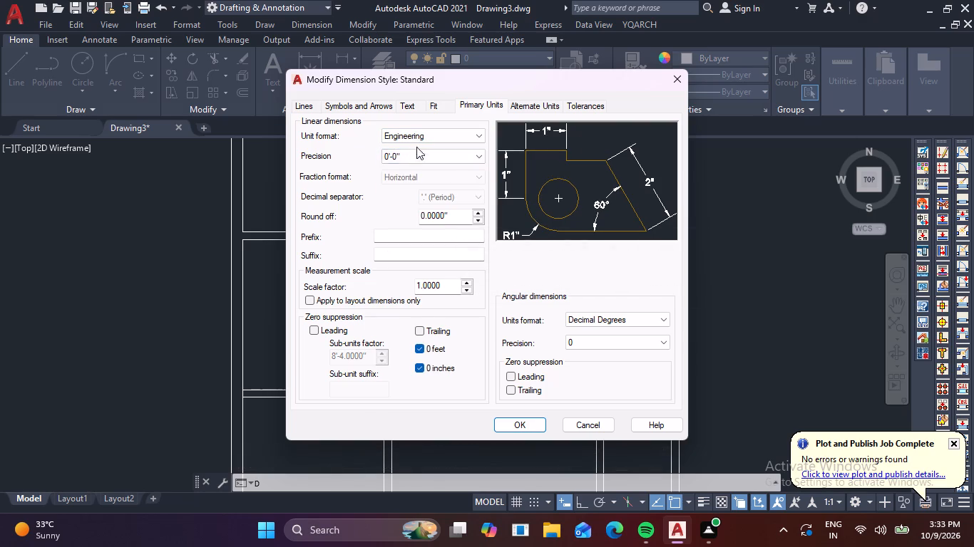
{"action": "left_click", "coordinate": [420, 105]}
{"action": "left_click_drag", "start_coordinate": [465, 210], "coordinate": [398, 209]}
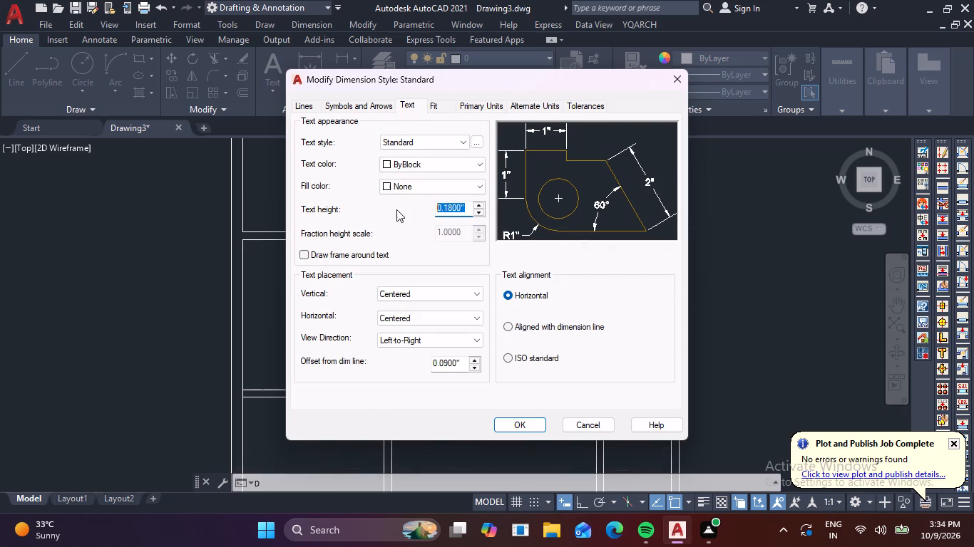
{"action": "key", "text": "6"}
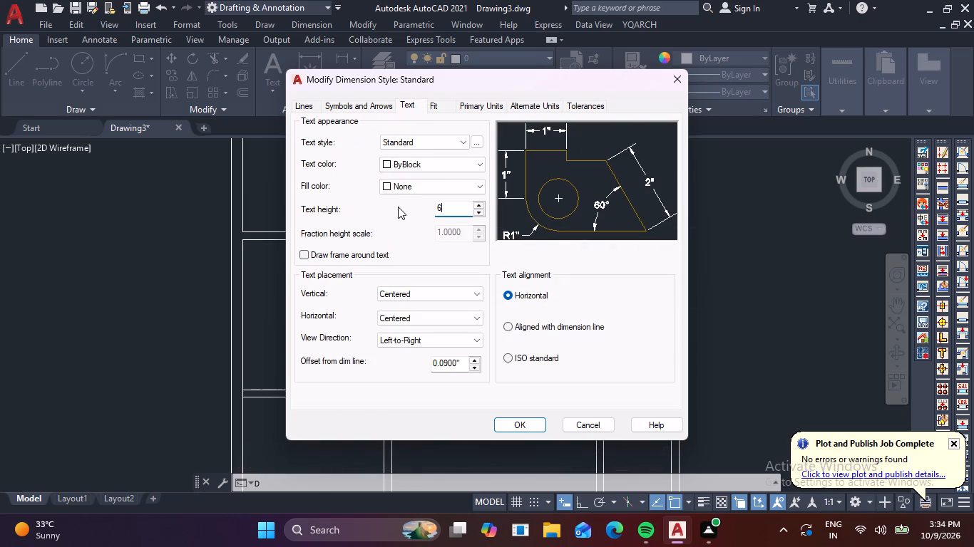
{"action": "left_click", "coordinate": [535, 423]}
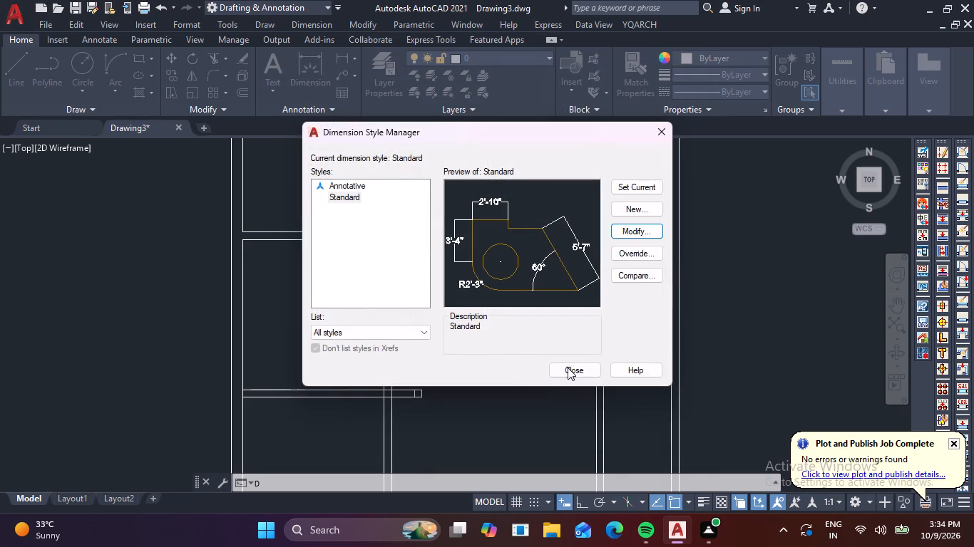
{"action": "left_click", "coordinate": [568, 368]}
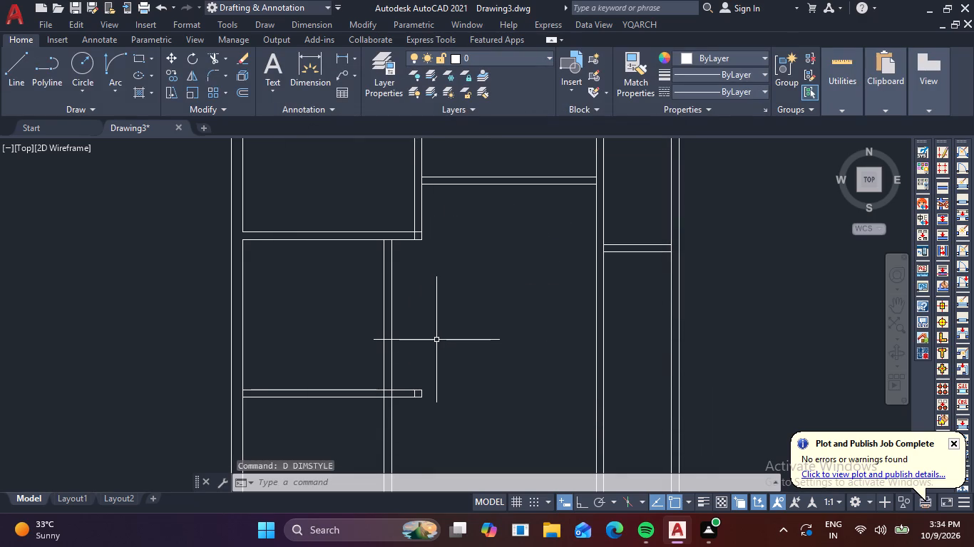
Measure the horizontal distance from the lower-left room's vertical partition to the near line of the rightmost vertical partition using a linear dimension.
{"action": "key", "text": "d"}
{"action": "type", "text": "LI"}
{"action": "key", "text": "space"}
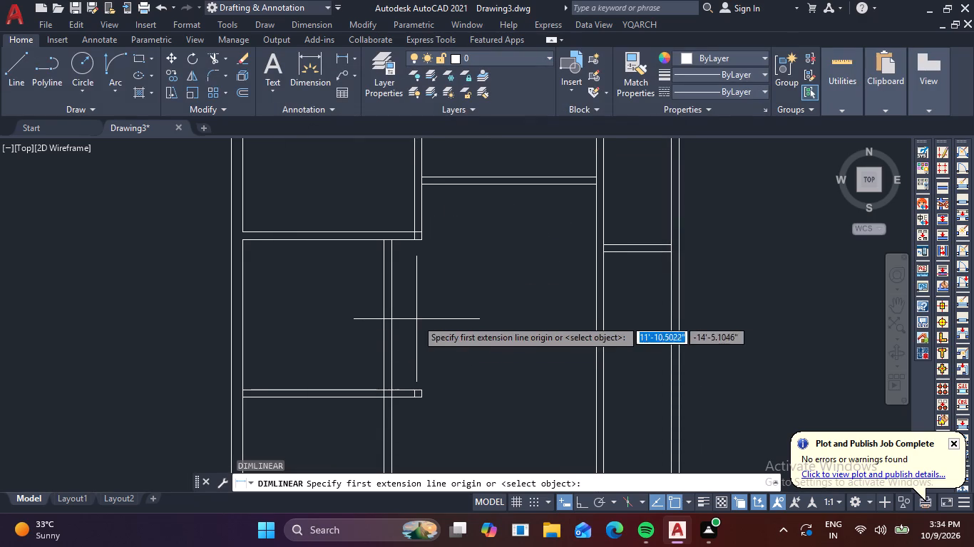
{"action": "left_click", "coordinate": [393, 297]}
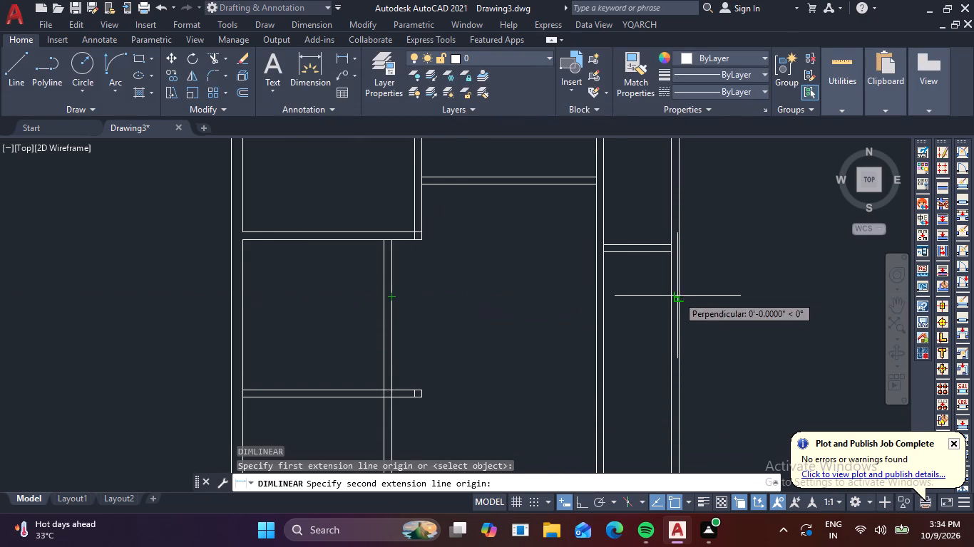
{"action": "left_click", "coordinate": [674, 299]}
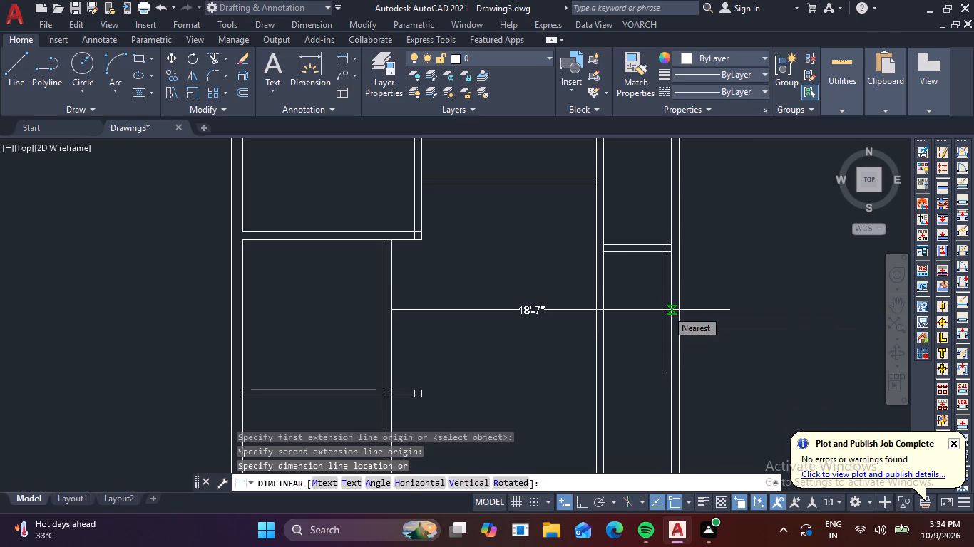
{"action": "scroll", "coordinate": [615, 323], "scroll_direction": "down", "scroll_amount": 2}
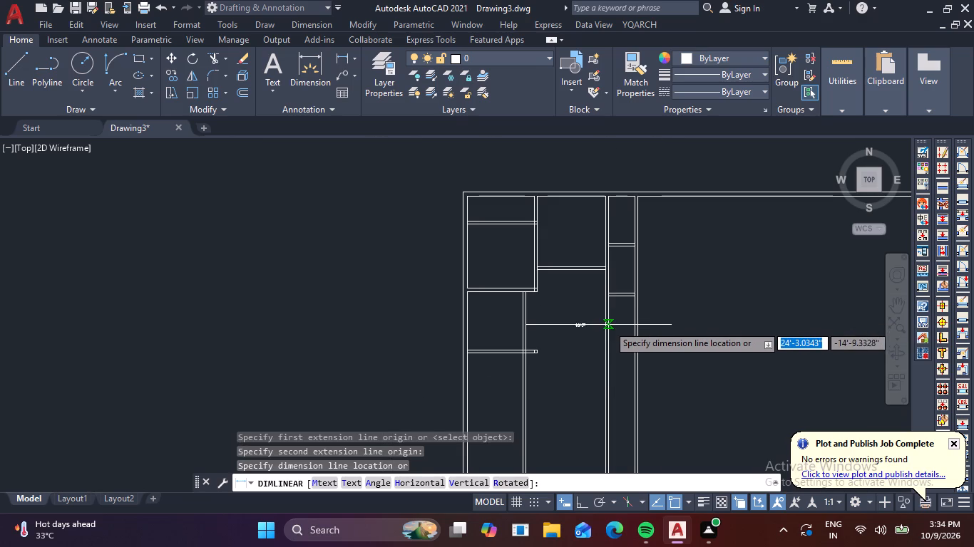
{"action": "scroll", "coordinate": [622, 318], "scroll_direction": "up", "scroll_amount": 2}
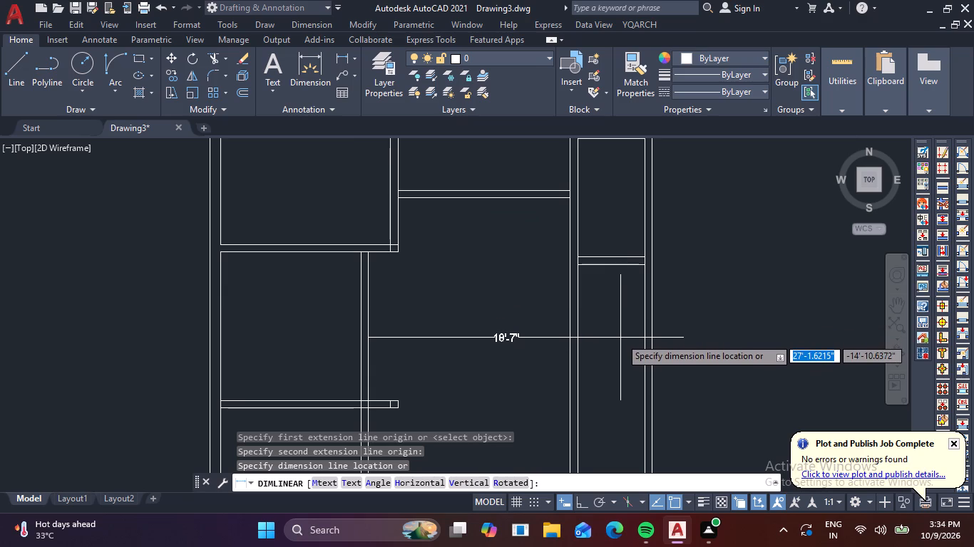
{"action": "key", "text": "Escape"}
Measure the room's clear width between the inner left wall line and the lower vertical partition using a linear dimension.
{"action": "key", "text": "space"}
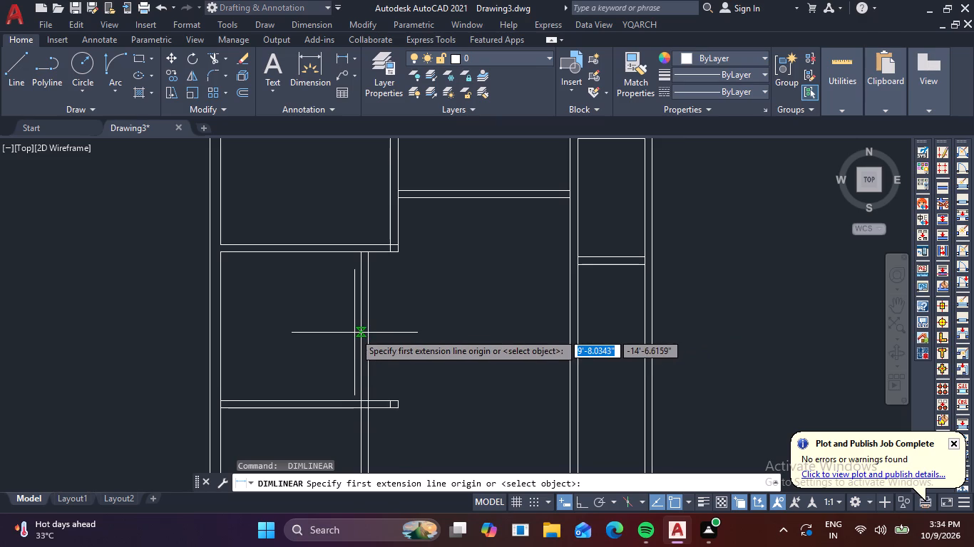
{"action": "left_click", "coordinate": [362, 329]}
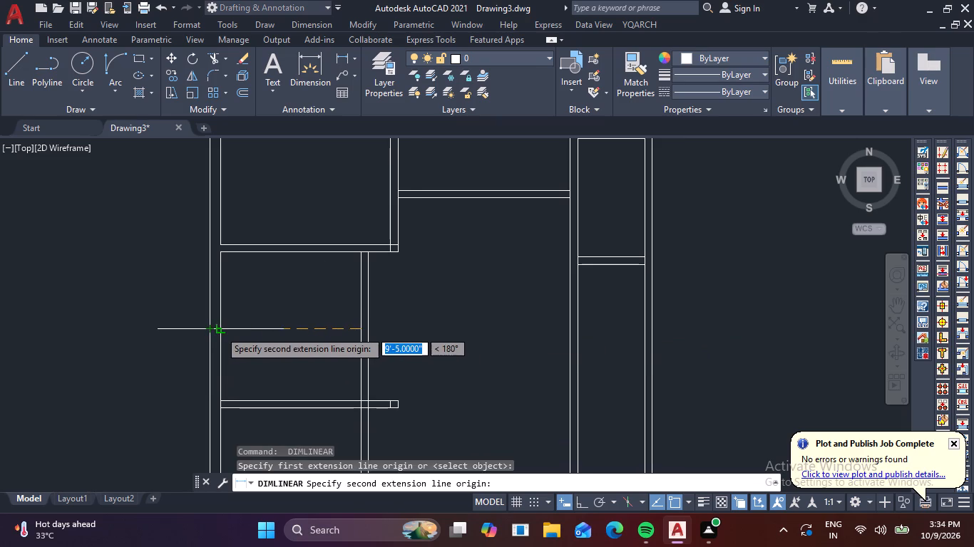
{"action": "left_click", "coordinate": [220, 330]}
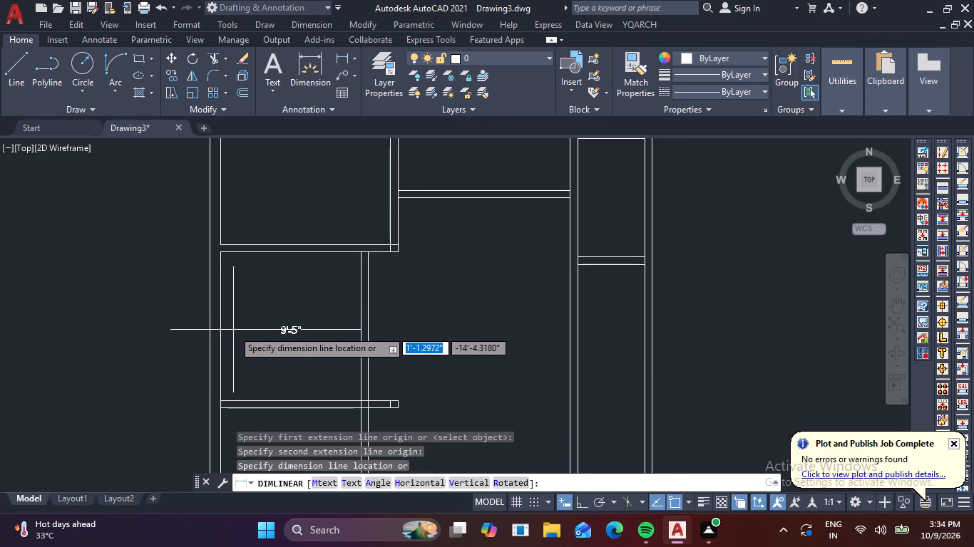
{"action": "key", "text": "Escape"}
{"action": "key", "text": "Escape"}
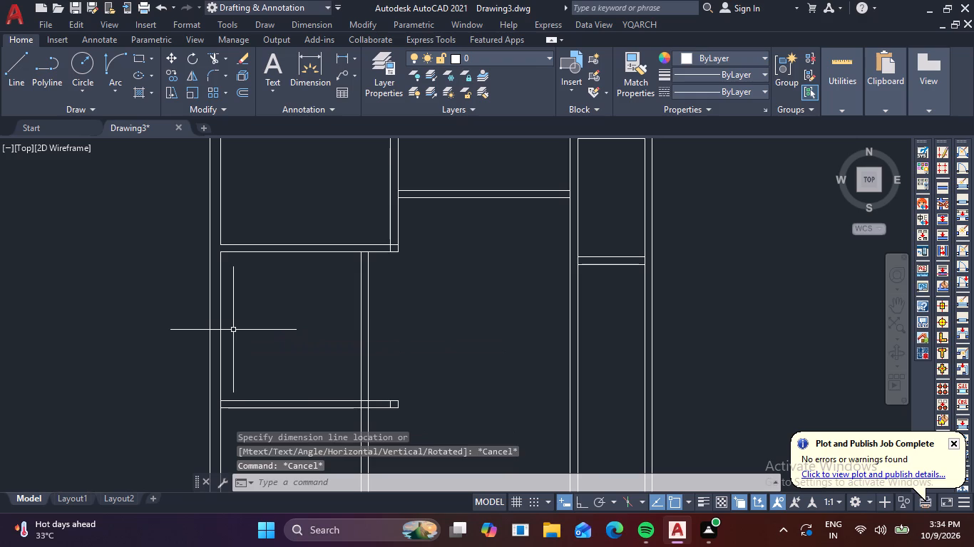
{"action": "key", "text": "Escape"}
{"action": "key", "text": "Escape"}
{"action": "key", "text": "Escape"}
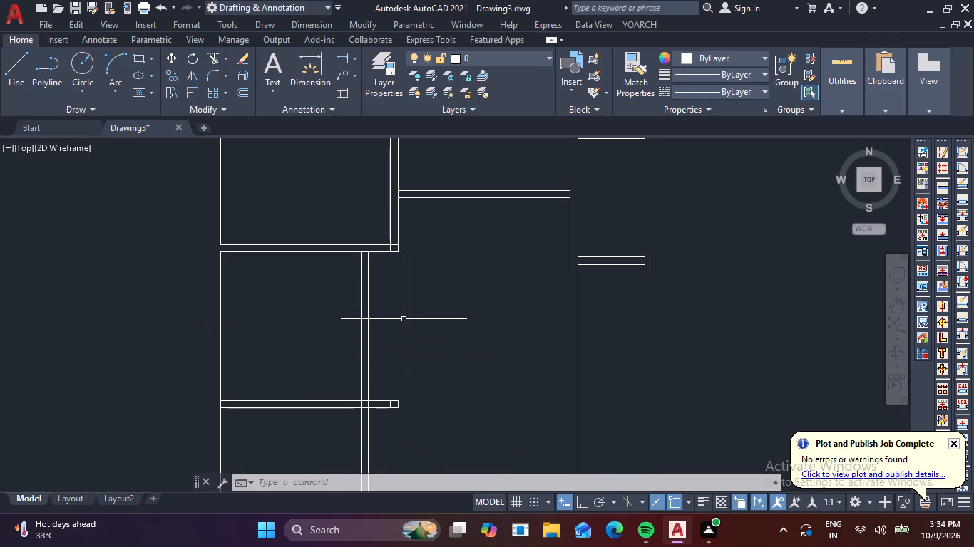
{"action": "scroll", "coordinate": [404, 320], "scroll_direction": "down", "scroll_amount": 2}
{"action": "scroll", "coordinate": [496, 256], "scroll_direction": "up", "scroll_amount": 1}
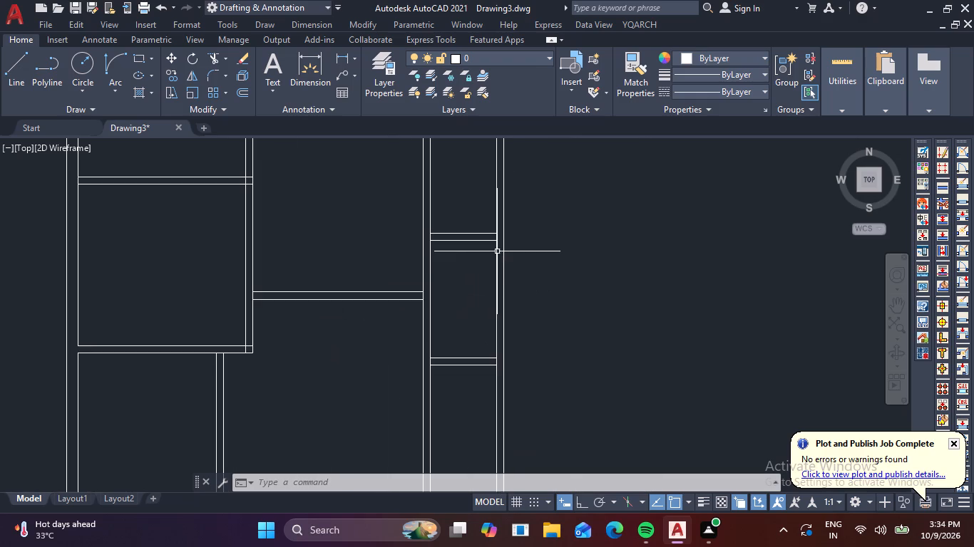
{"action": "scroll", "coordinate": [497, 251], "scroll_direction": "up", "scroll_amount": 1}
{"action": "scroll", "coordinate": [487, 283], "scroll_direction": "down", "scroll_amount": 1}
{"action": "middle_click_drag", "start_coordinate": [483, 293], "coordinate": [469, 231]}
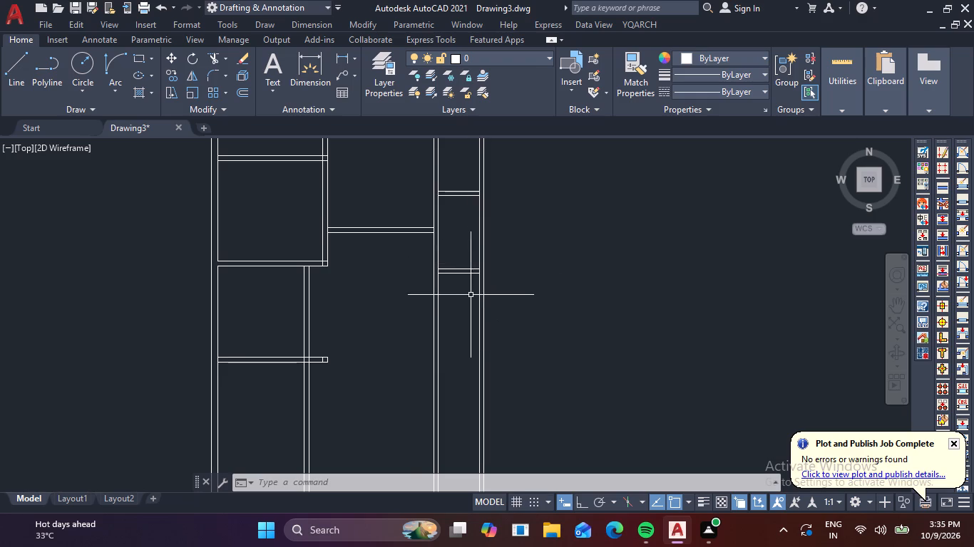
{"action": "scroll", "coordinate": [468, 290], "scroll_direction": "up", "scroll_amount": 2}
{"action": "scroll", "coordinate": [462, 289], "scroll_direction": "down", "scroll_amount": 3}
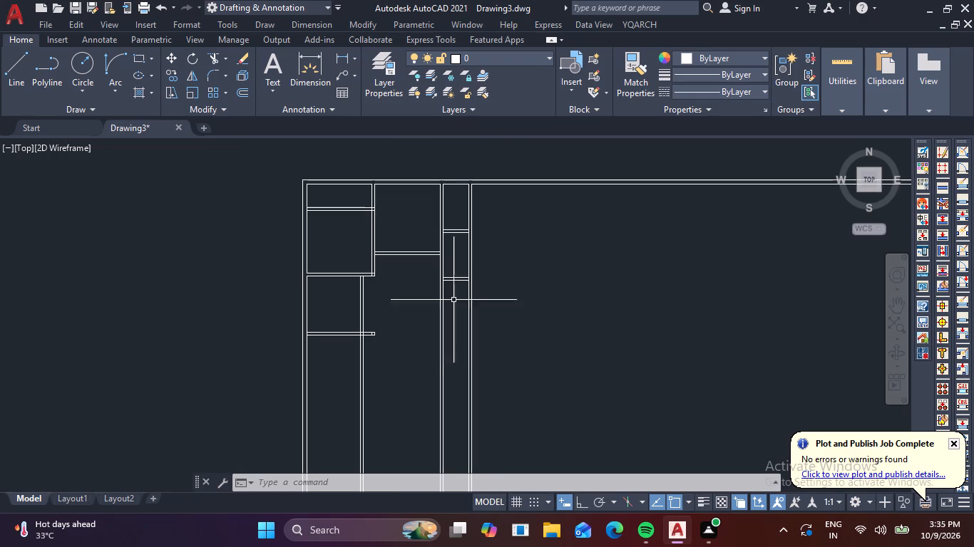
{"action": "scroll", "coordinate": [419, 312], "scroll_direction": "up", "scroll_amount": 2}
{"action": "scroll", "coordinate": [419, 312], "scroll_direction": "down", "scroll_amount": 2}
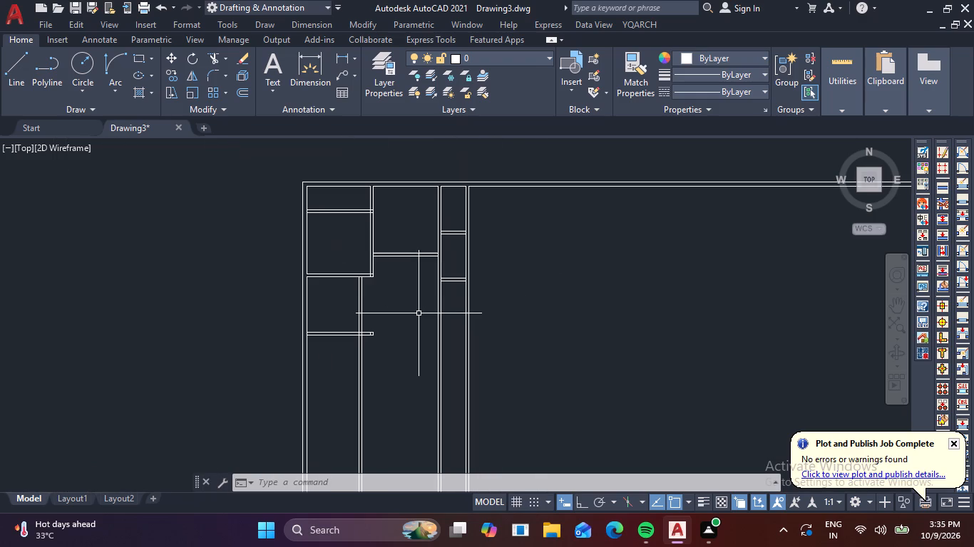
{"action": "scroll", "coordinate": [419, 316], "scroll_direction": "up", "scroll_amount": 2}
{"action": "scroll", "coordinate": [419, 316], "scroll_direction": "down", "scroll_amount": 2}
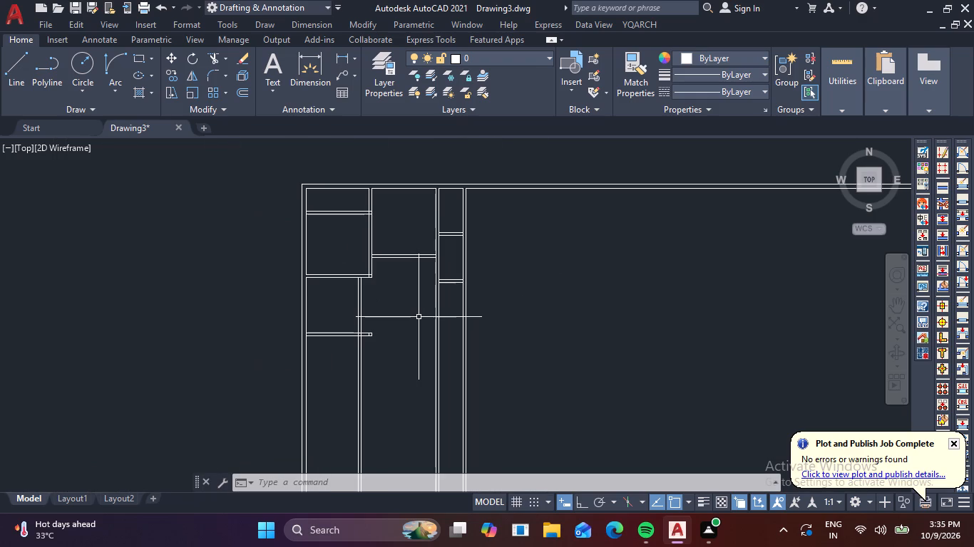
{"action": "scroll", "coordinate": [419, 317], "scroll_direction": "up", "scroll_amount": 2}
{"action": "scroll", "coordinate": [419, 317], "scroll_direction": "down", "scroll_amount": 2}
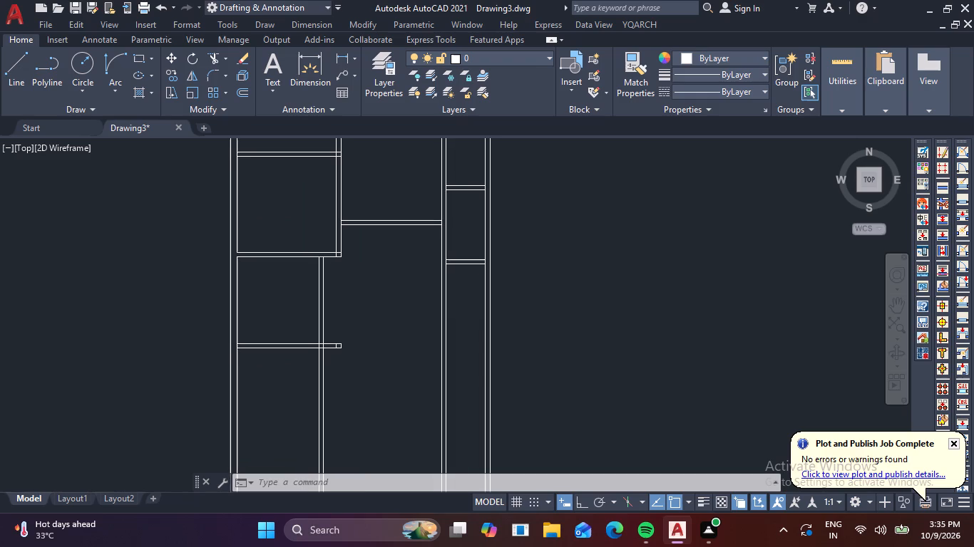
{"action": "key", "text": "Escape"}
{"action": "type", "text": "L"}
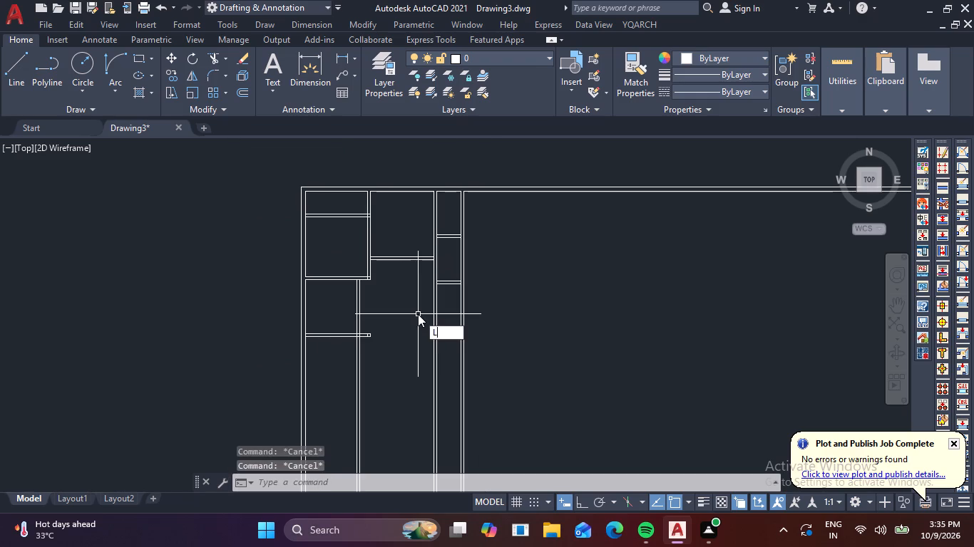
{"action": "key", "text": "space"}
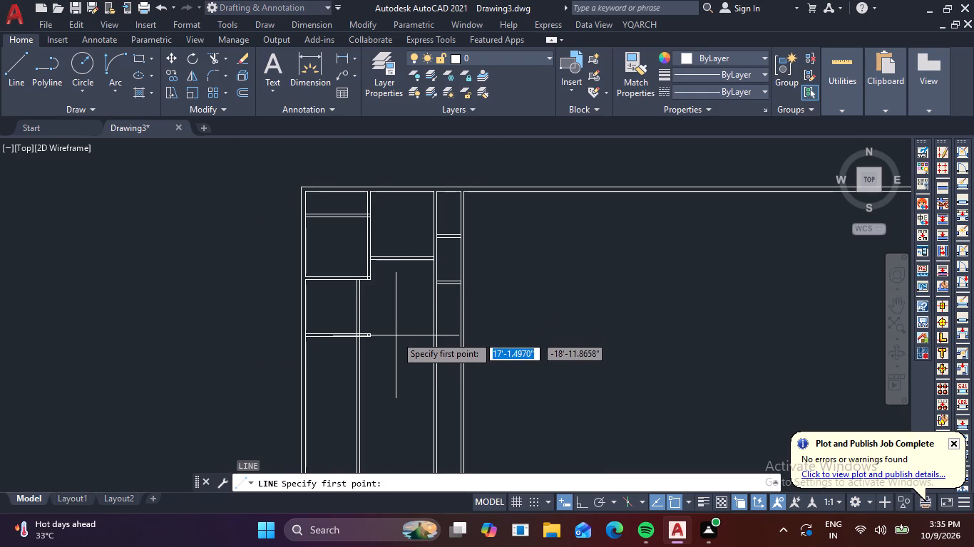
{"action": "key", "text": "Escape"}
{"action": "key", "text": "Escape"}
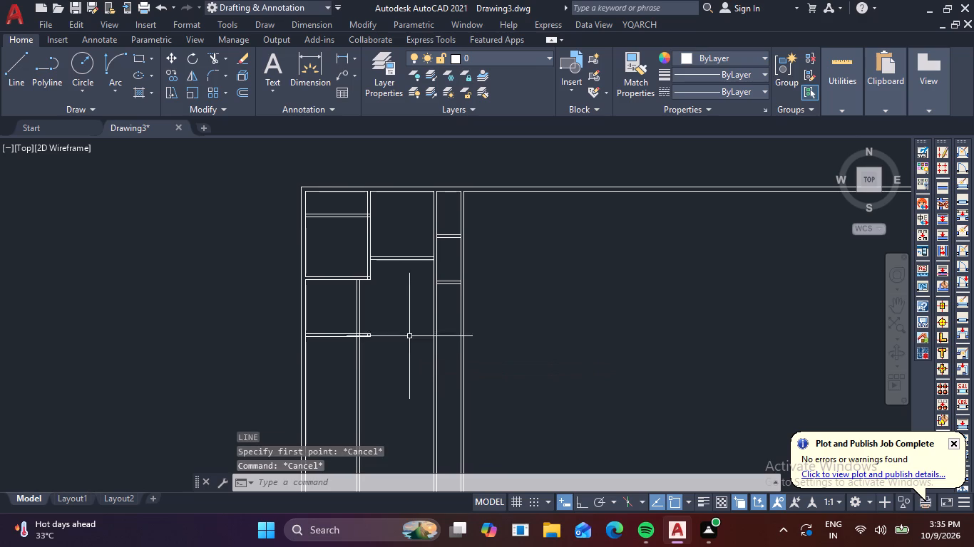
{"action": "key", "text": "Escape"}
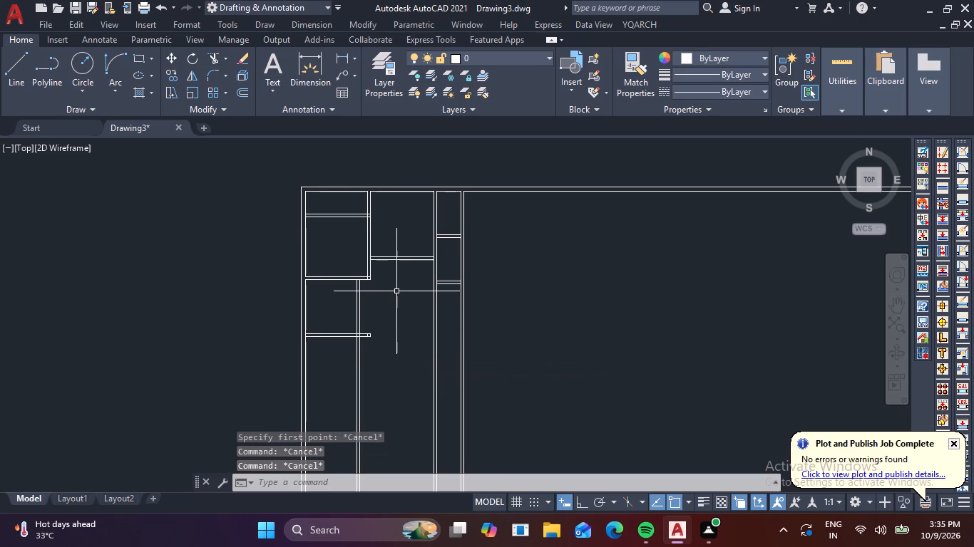
Offset the lower line of the middle room's horizontal partition 18'3" downward.
{"action": "key", "text": "o"}
{"action": "key", "text": "Return"}
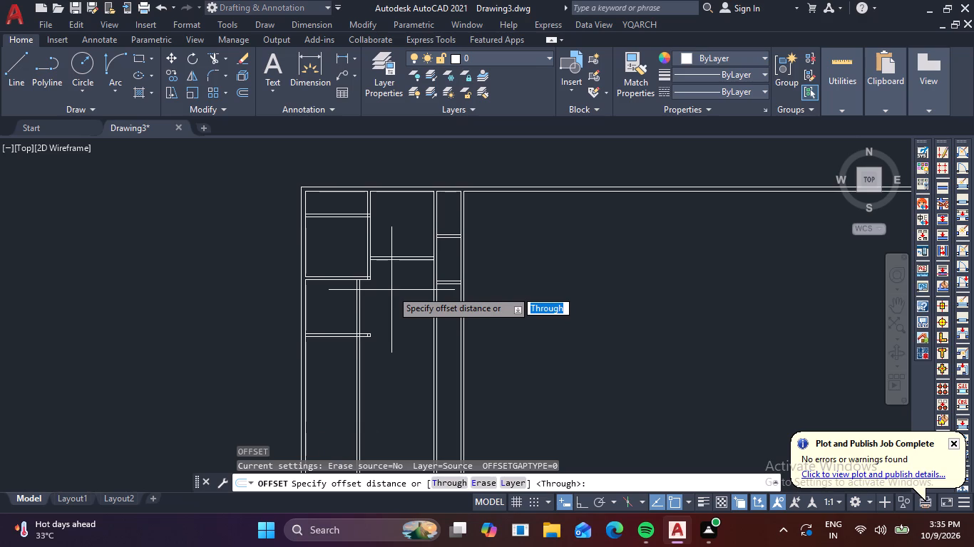
{"action": "key", "text": "1"}
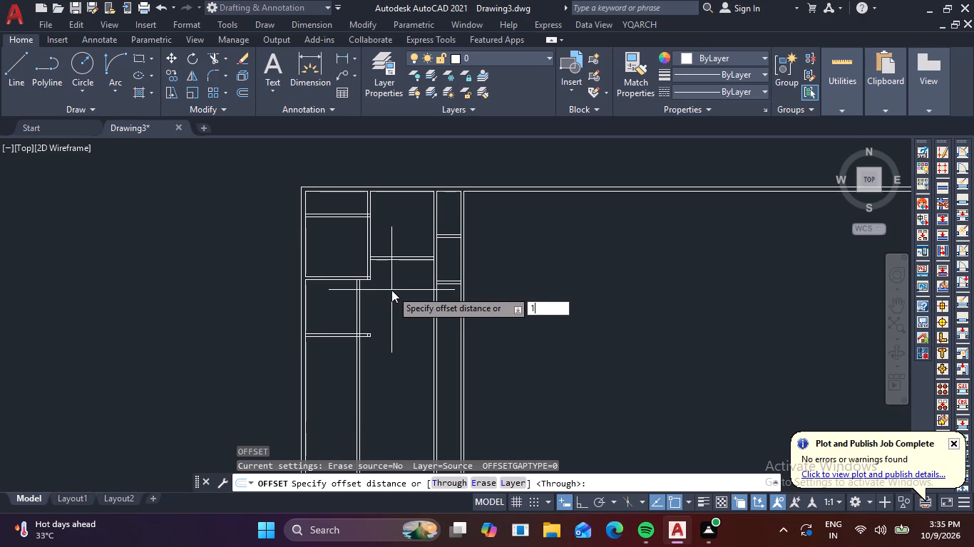
{"action": "key", "text": "8"}
{"action": "key", "text": "3"}
{"action": "key", "text": "shift+quotedbl"}
{"action": "key", "text": "BackSpace"}
{"action": "key", "text": "BackSpace"}
{"action": "type", "text": "'3\""}
{"action": "key", "text": "Return"}
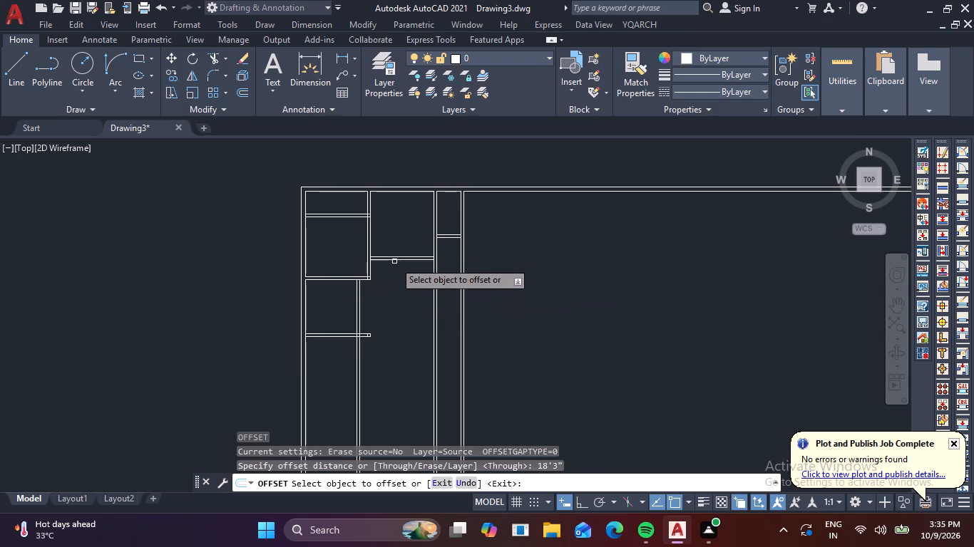
{"action": "left_click", "coordinate": [395, 261]}
{"action": "left_click", "coordinate": [395, 340]}
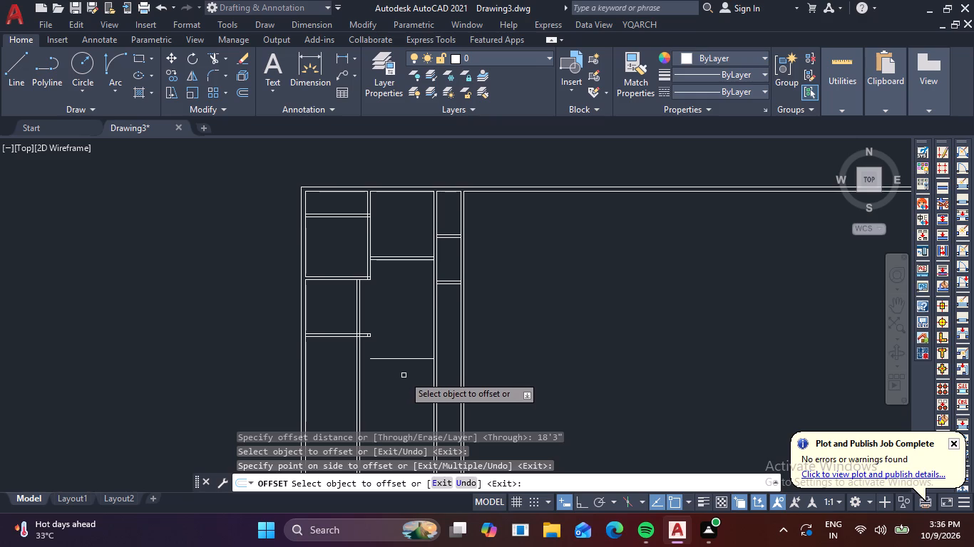
{"action": "key", "text": "Escape"}
{"action": "key", "text": "Escape"}
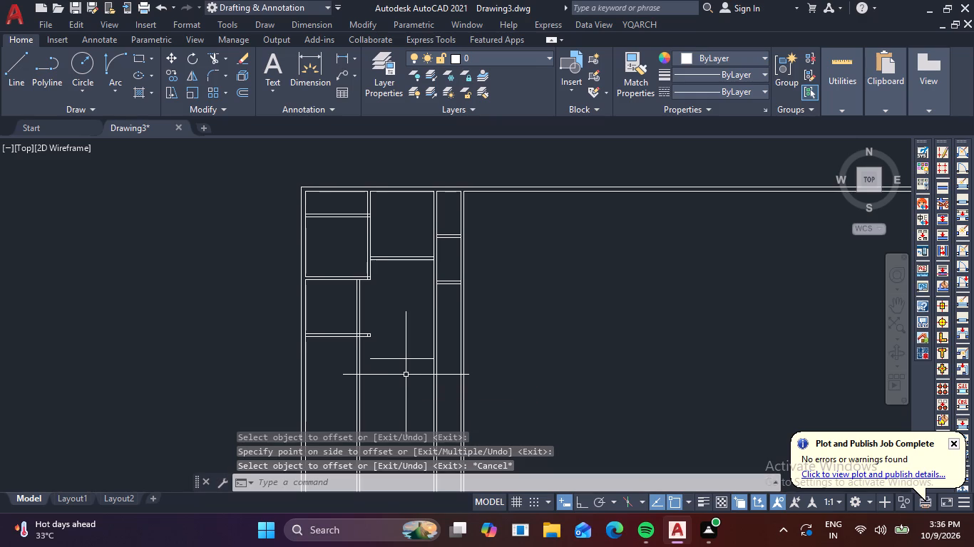
Measure the horizontal distance from the lower-left room's vertical partition to the near line of the rightmost vertical partition using a linear dimension.
{"action": "scroll", "coordinate": [409, 372], "scroll_direction": "up", "scroll_amount": 2}
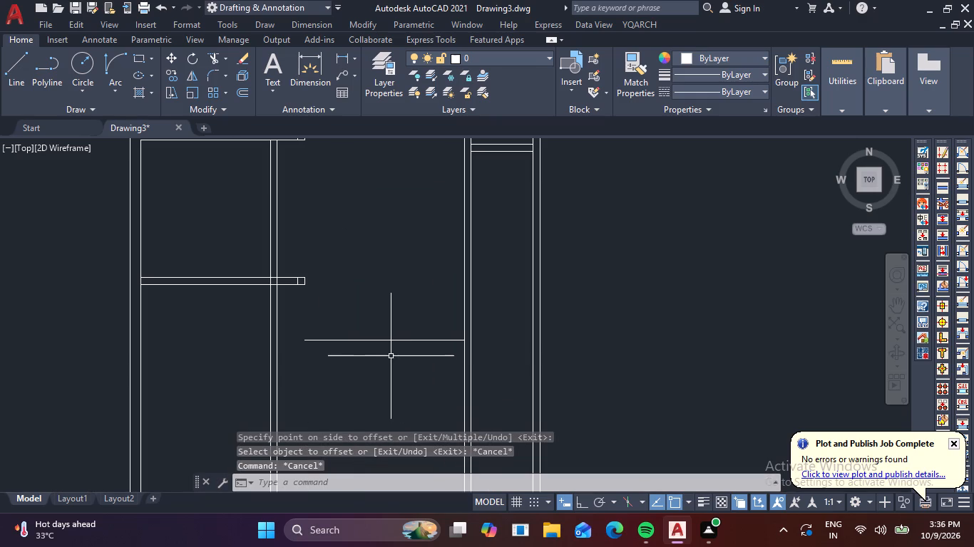
{"action": "key", "text": "d"}
{"action": "key", "text": "l"}
{"action": "key", "text": "i"}
{"action": "key", "text": "space"}
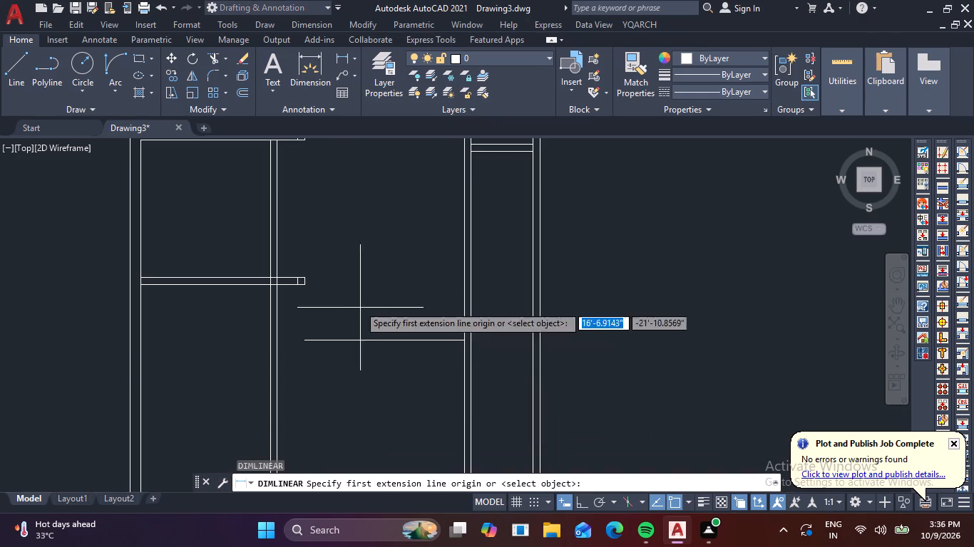
{"action": "left_click", "coordinate": [278, 239]}
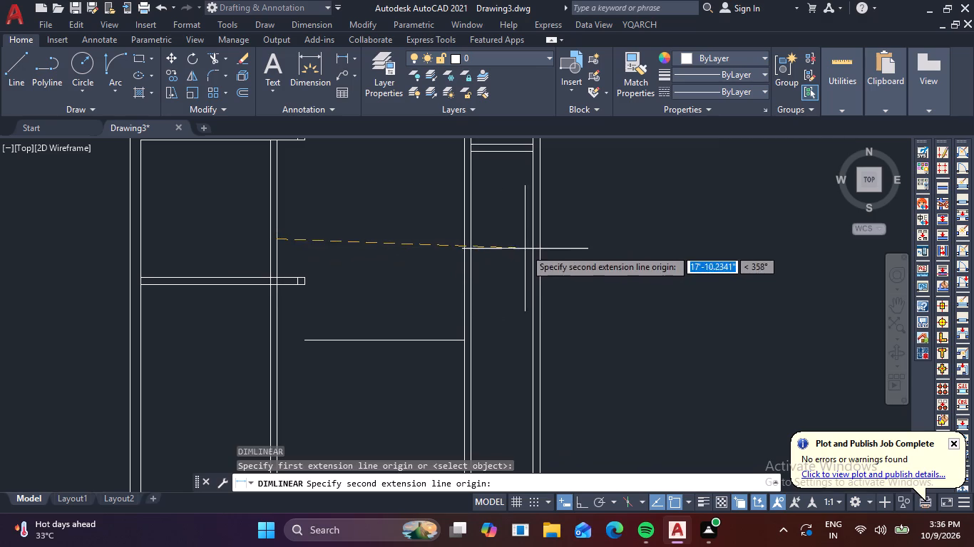
{"action": "left_click", "coordinate": [530, 241]}
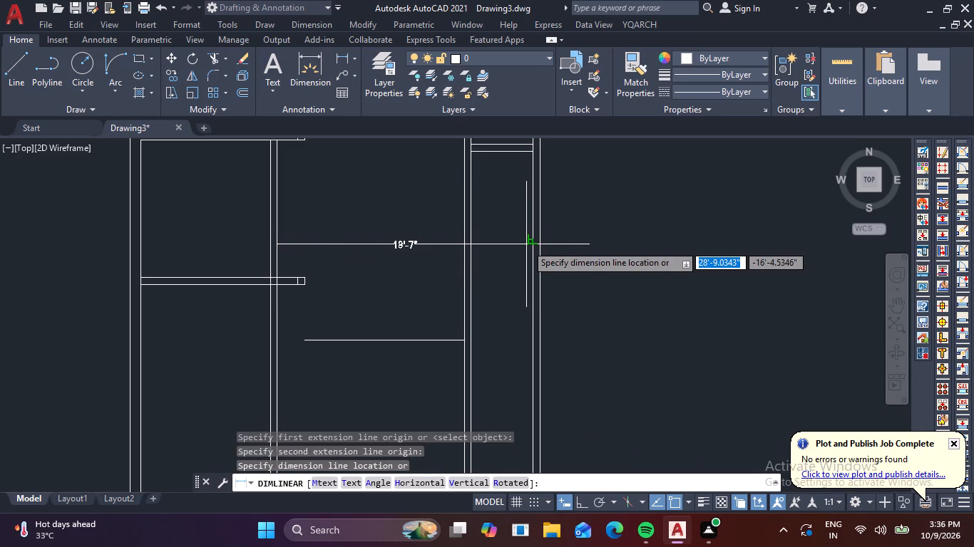
{"action": "key", "text": "Escape"}
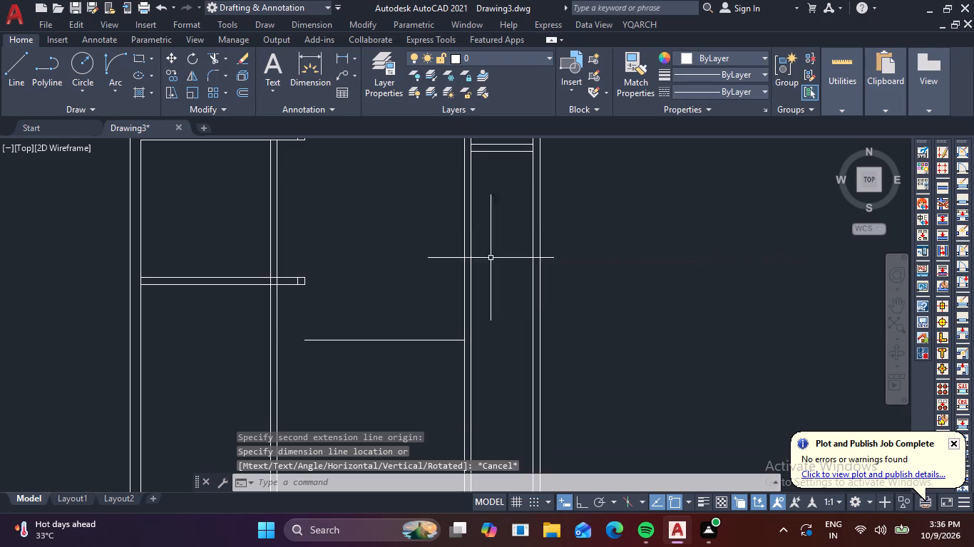
Extend the new horizontal line across the second vertical partition to the near line of the rightmost vertical partition.
{"action": "scroll", "coordinate": [406, 271], "scroll_direction": "down", "scroll_amount": 1}
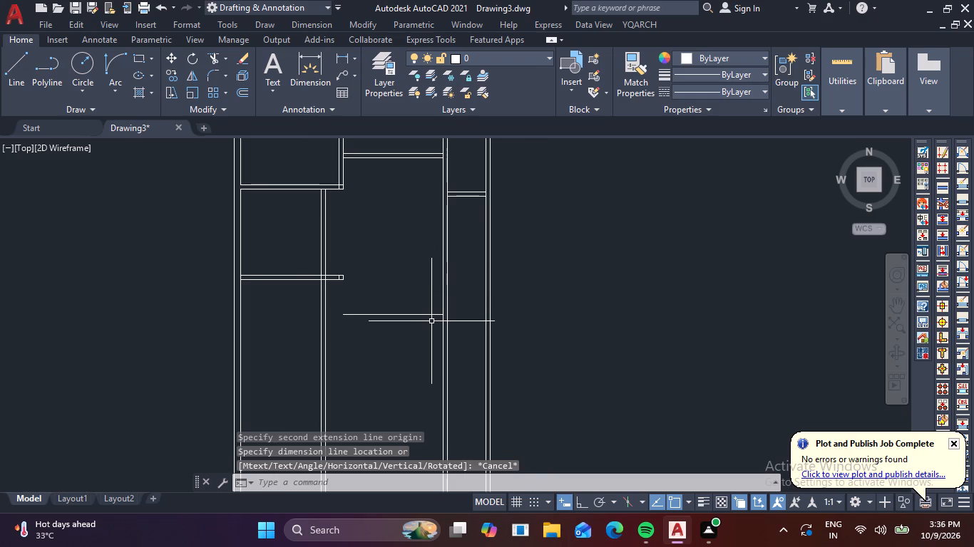
{"action": "key", "text": "Escape"}
{"action": "type", "text": "EX"}
{"action": "key", "text": "space"}
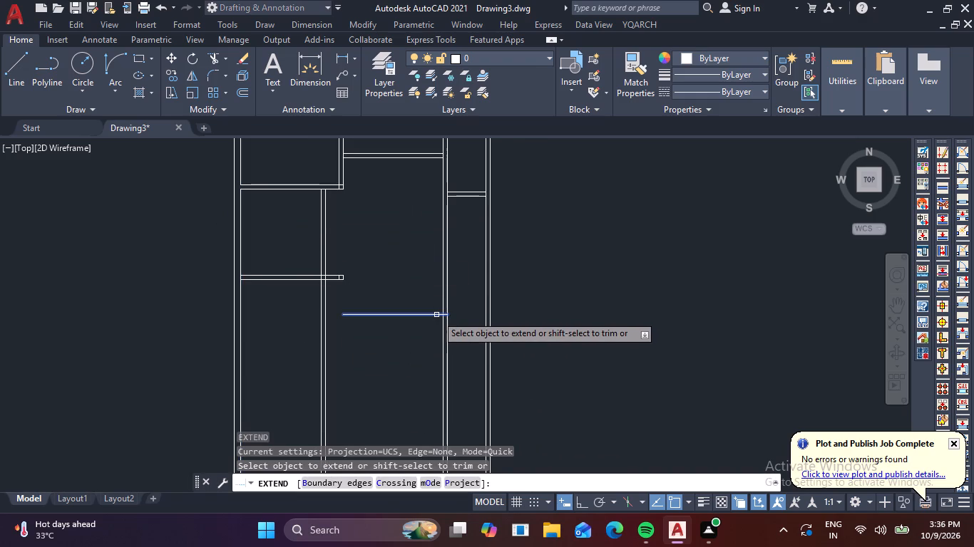
{"action": "left_click", "coordinate": [436, 315]}
{"action": "left_click", "coordinate": [444, 315]}
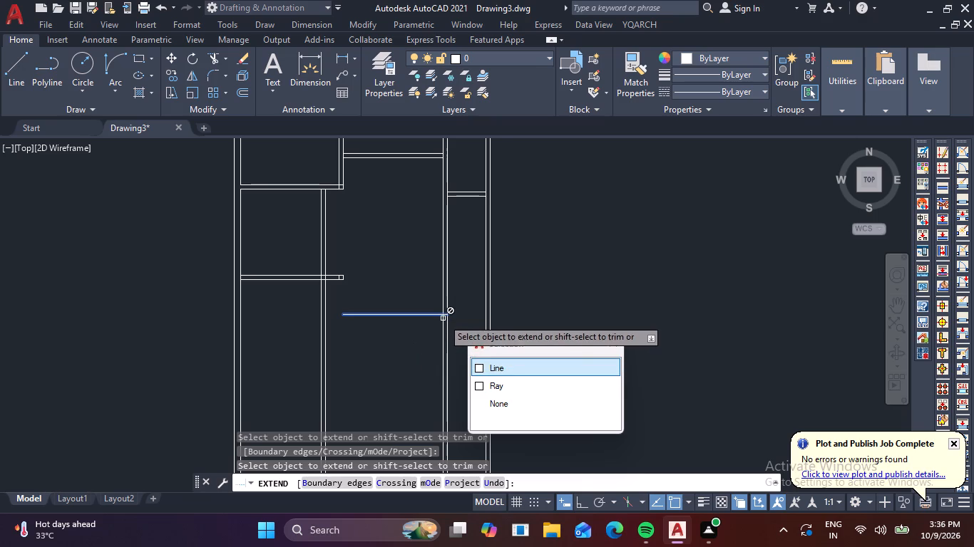
{"action": "left_click", "coordinate": [446, 315]}
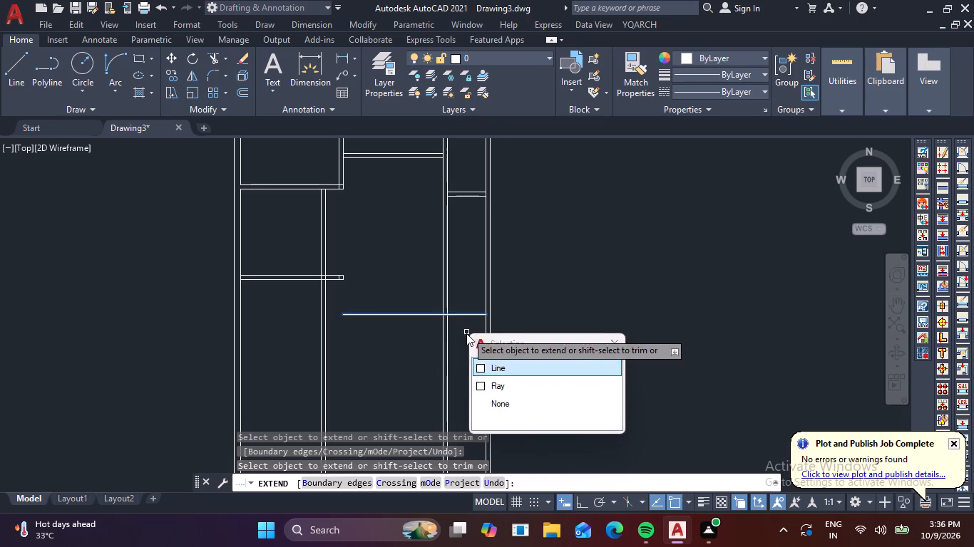
{"action": "key", "text": "Escape"}
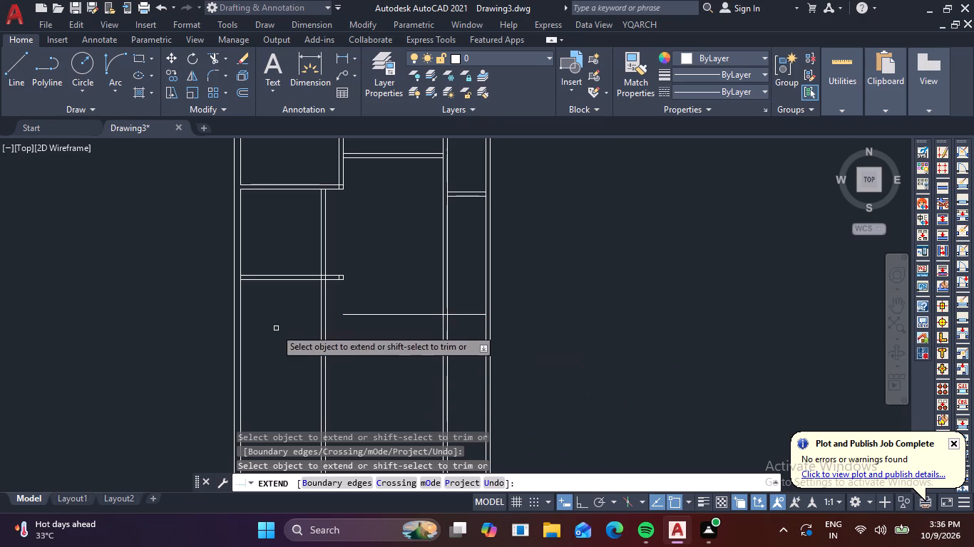
Delete the far line of the rightmost vertical partition, selecting it near the top outer wall.
{"action": "scroll", "coordinate": [316, 321], "scroll_direction": "down", "scroll_amount": 1}
{"action": "scroll", "coordinate": [357, 328], "scroll_direction": "up", "scroll_amount": 1}
{"action": "scroll", "coordinate": [357, 328], "scroll_direction": "down", "scroll_amount": 1}
{"action": "middle_click_drag", "start_coordinate": [358, 328], "coordinate": [380, 365]}
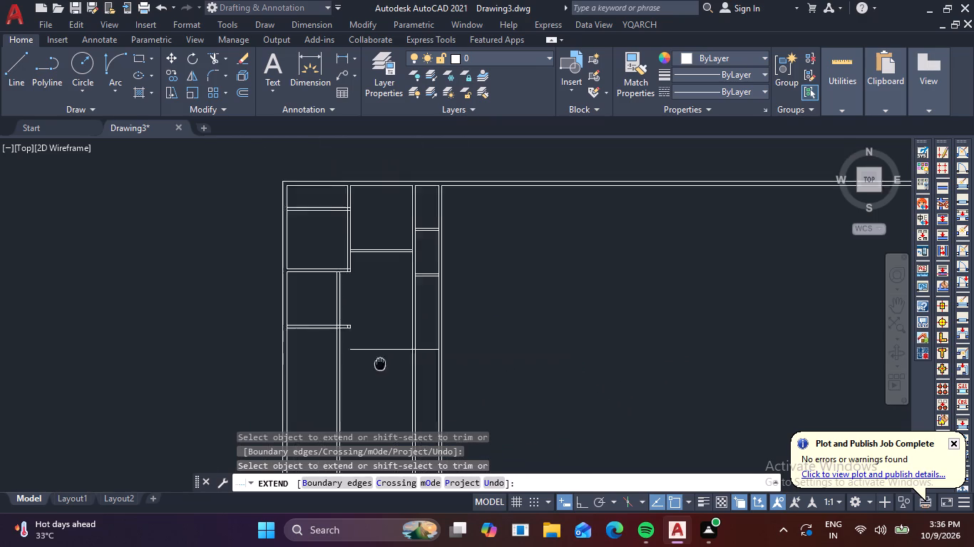
{"action": "middle_click_drag", "start_coordinate": [380, 365], "coordinate": [454, 392]}
{"action": "scroll", "coordinate": [458, 377], "scroll_direction": "up", "scroll_amount": 1}
{"action": "middle_click_drag", "start_coordinate": [458, 375], "coordinate": [444, 321]}
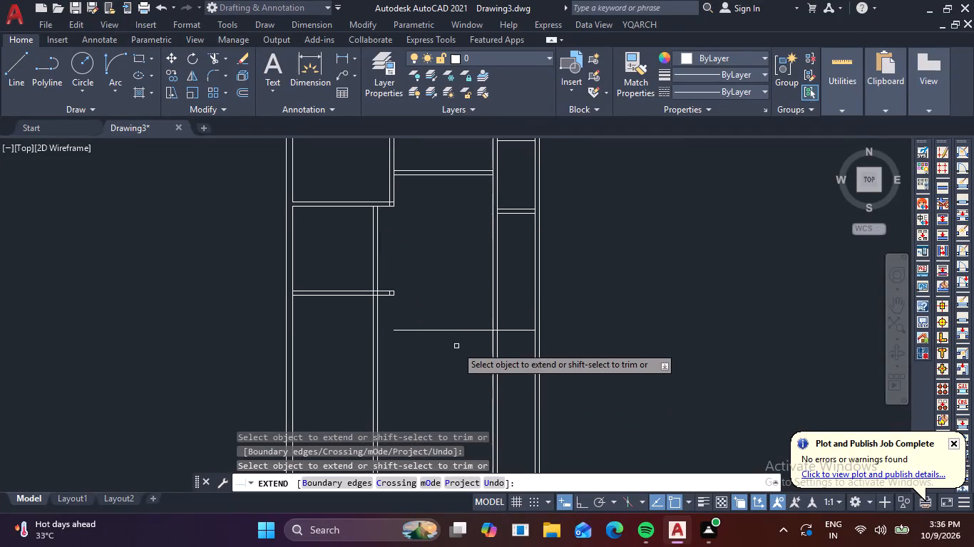
{"action": "scroll", "coordinate": [461, 355], "scroll_direction": "up", "scroll_amount": 1}
{"action": "scroll", "coordinate": [461, 352], "scroll_direction": "down", "scroll_amount": 1}
{"action": "scroll", "coordinate": [652, 255], "scroll_direction": "down", "scroll_amount": 1}
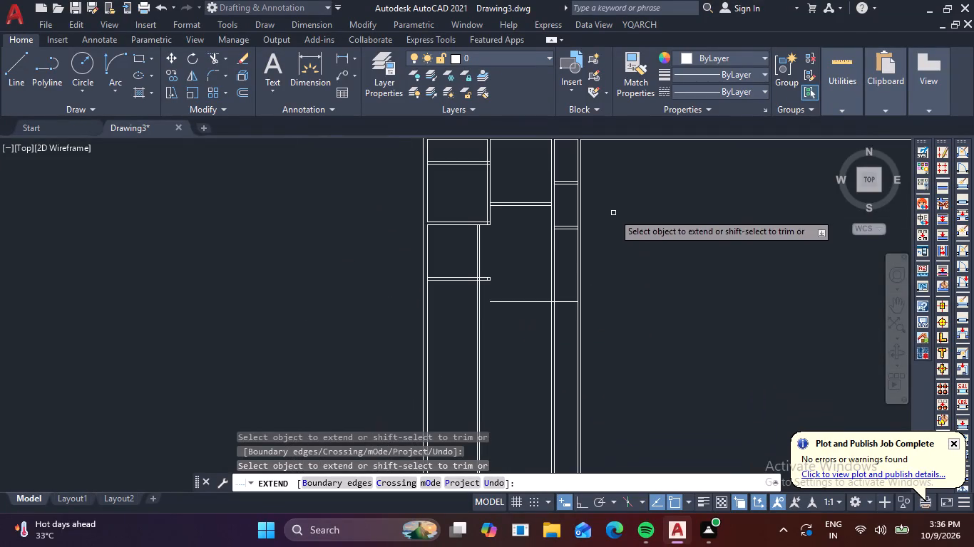
{"action": "middle_click_drag", "start_coordinate": [616, 209], "coordinate": [588, 296]}
{"action": "scroll", "coordinate": [546, 224], "scroll_direction": "up", "scroll_amount": 4}
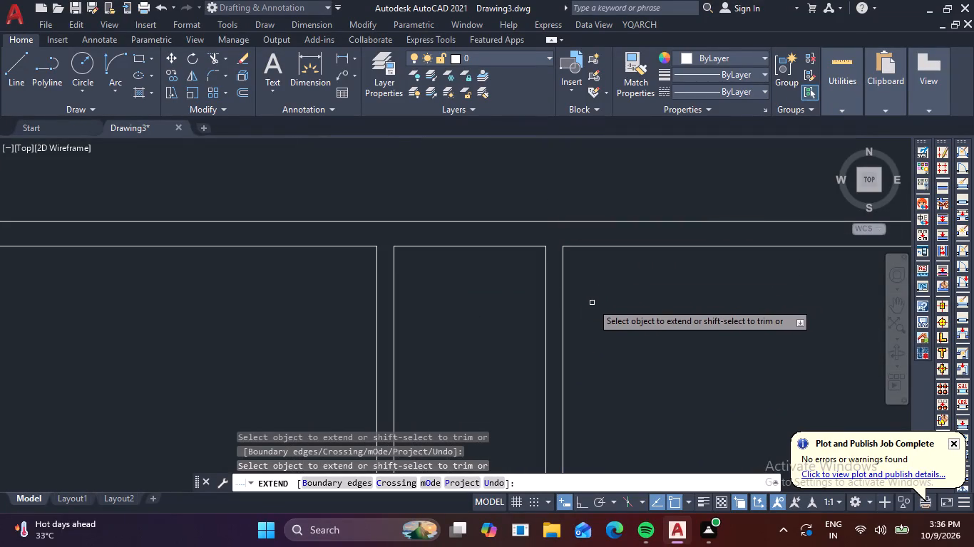
{"action": "key", "text": "Escape"}
{"action": "left_click", "coordinate": [565, 311]}
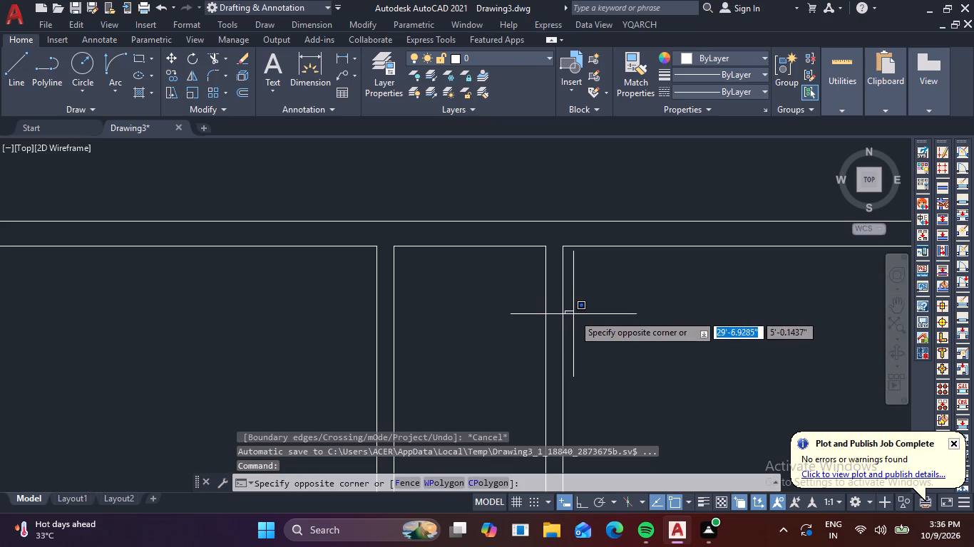
{"action": "left_click", "coordinate": [570, 314]}
{"action": "left_click", "coordinate": [559, 303]}
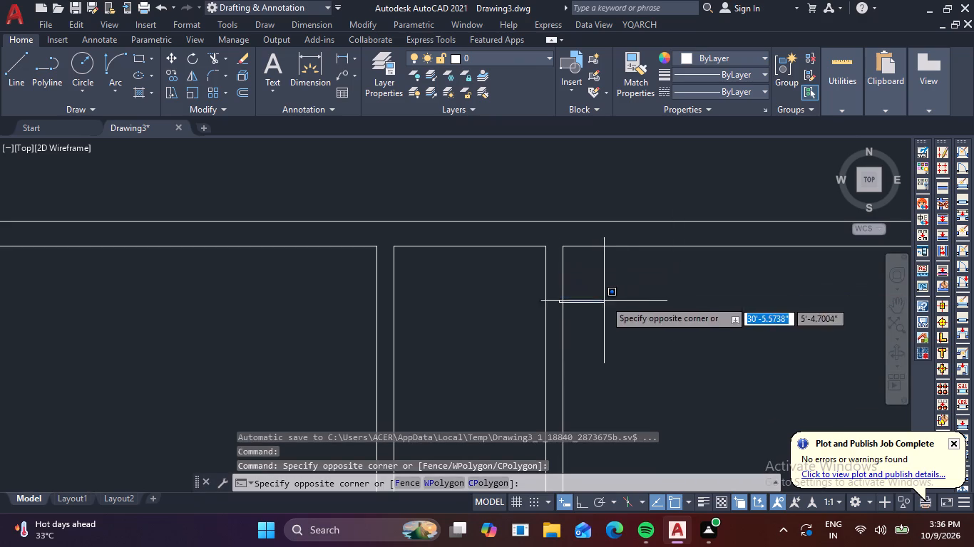
{"action": "left_click", "coordinate": [610, 296]}
{"action": "left_click", "coordinate": [574, 314]}
{"action": "left_click", "coordinate": [560, 283]}
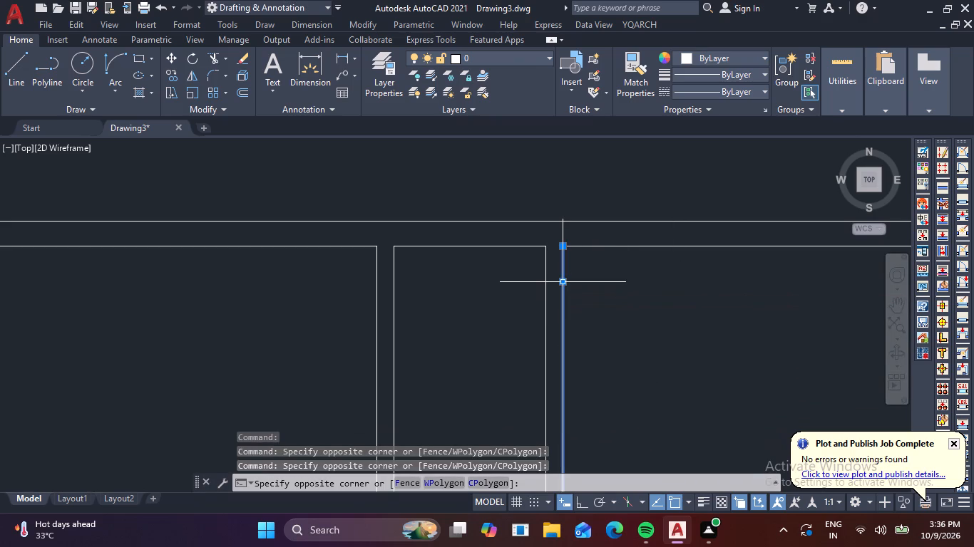
{"action": "key", "text": "Delete"}
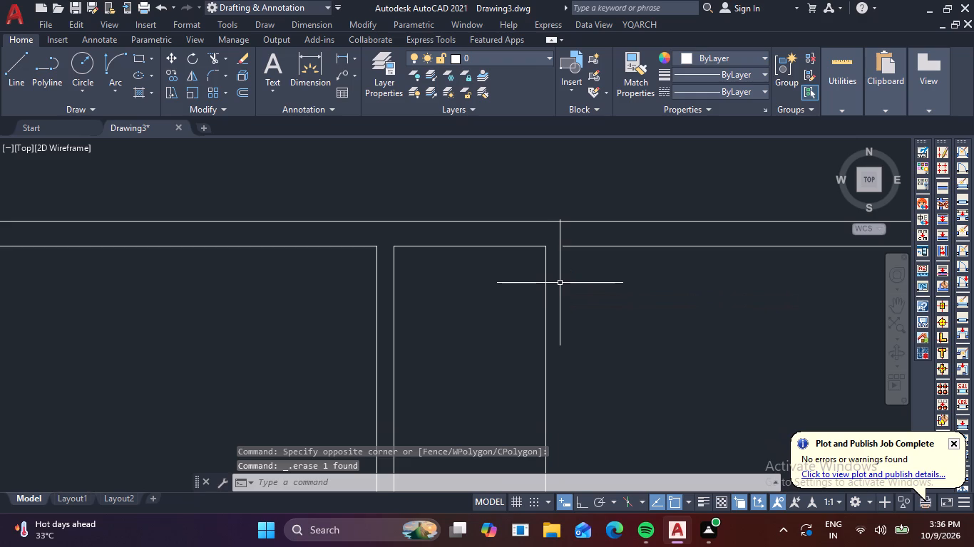
Offset the remaining line of the rightmost vertical partition 9" outward to form a 9" wall.
{"action": "key", "text": "o"}
{"action": "key", "text": "Return"}
{"action": "key", "text": "9"}
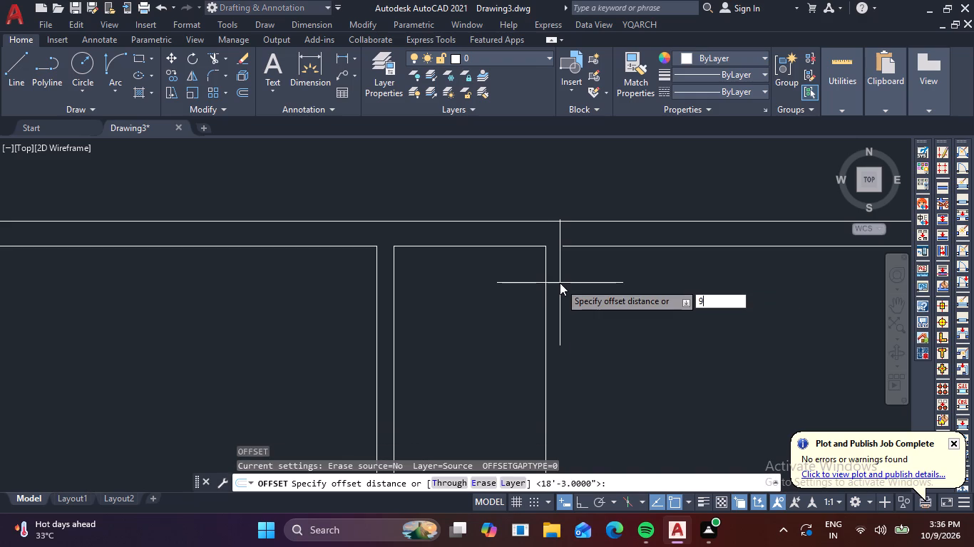
{"action": "key", "text": "shift+quotedbl"}
{"action": "key", "text": "Return"}
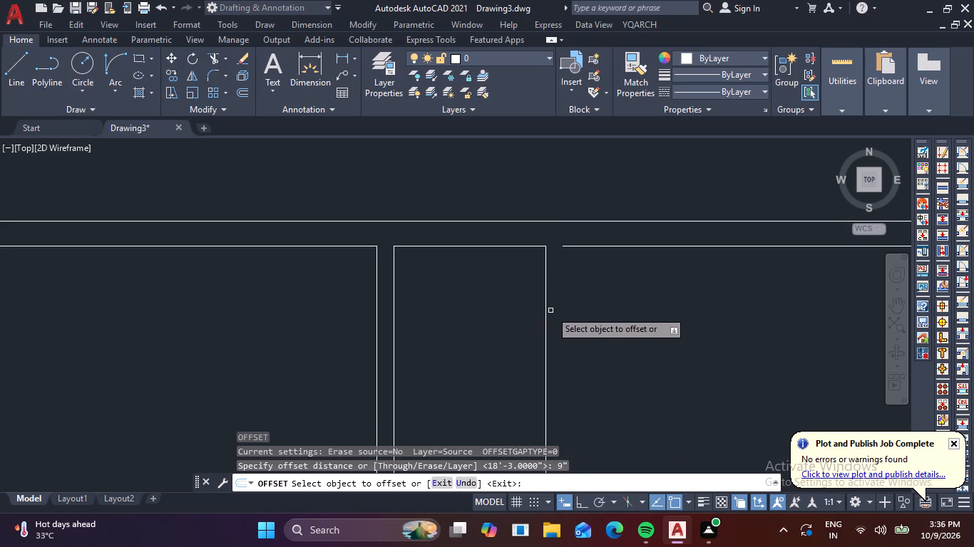
{"action": "left_click", "coordinate": [545, 296]}
{"action": "left_click", "coordinate": [642, 286]}
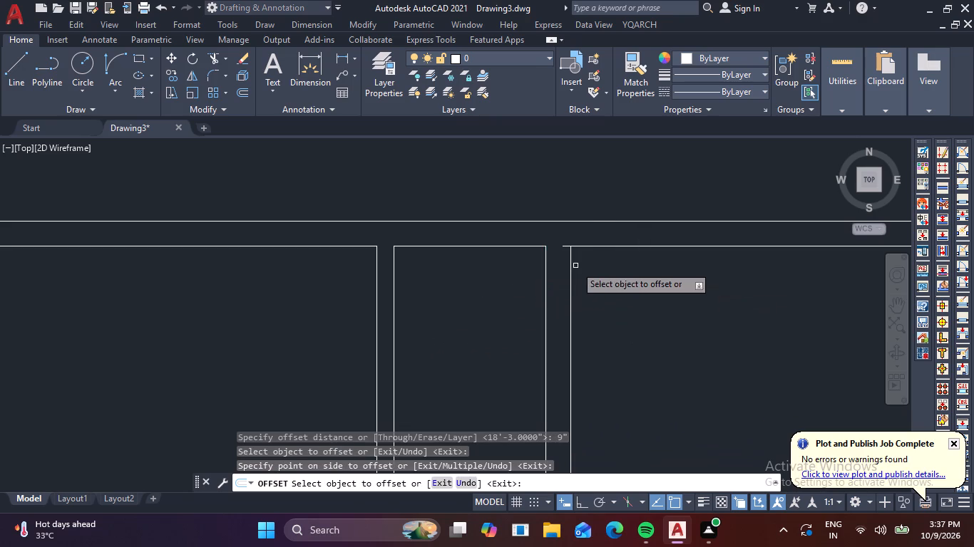
{"action": "scroll", "coordinate": [572, 248], "scroll_direction": "up", "scroll_amount": 2}
{"action": "key", "text": "Escape"}
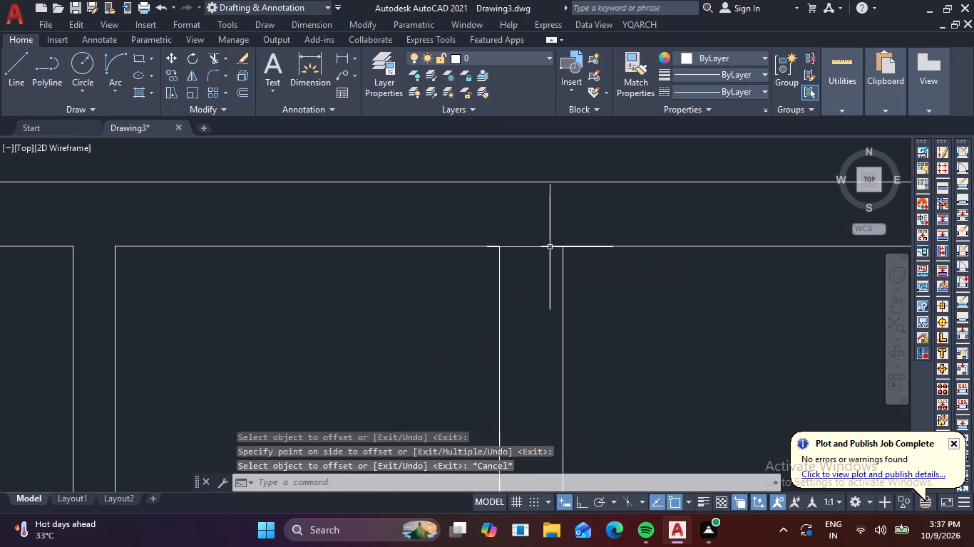
Trim the short piece of the top wall's inner line between the two lines of the 9" vertical wall.
{"action": "type", "text": "TR"}
{"action": "key", "text": "space"}
{"action": "left_click", "coordinate": [550, 247]}
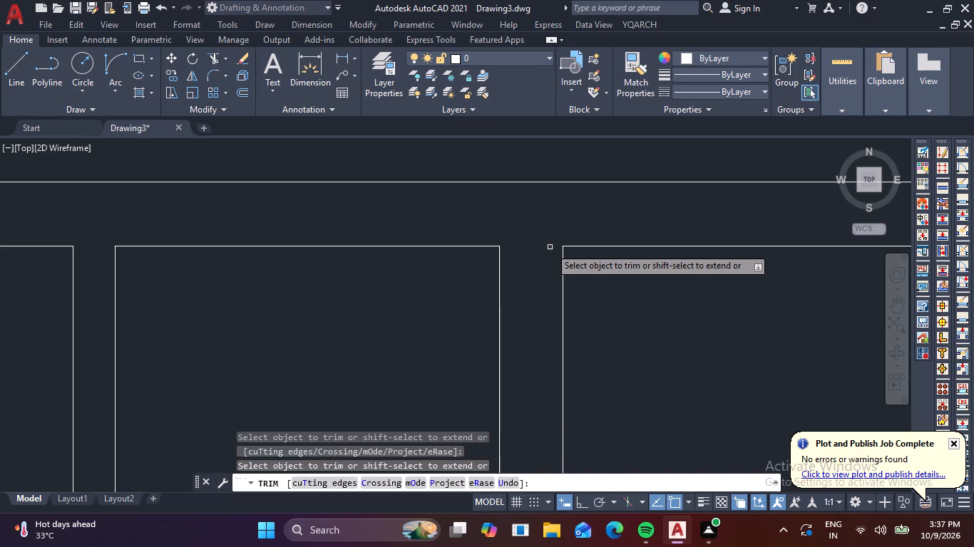
Offset the long horizontal line crossing the second vertical partition 6" downward to form a 6" partition.
{"action": "scroll", "coordinate": [544, 259], "scroll_direction": "down", "scroll_amount": 6}
{"action": "scroll", "coordinate": [542, 327], "scroll_direction": "up", "scroll_amount": 4}
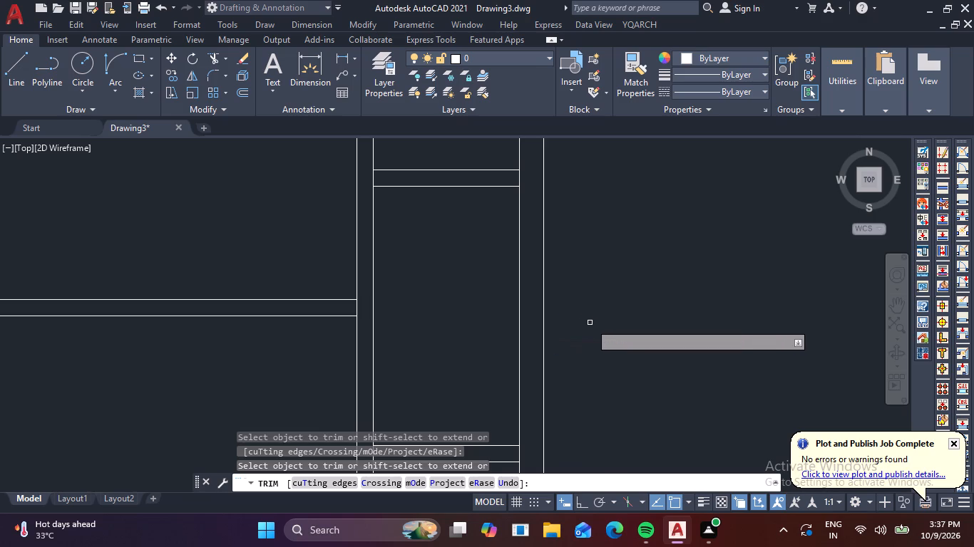
{"action": "middle_click_drag", "start_coordinate": [593, 323], "coordinate": [620, 233]}
{"action": "scroll", "coordinate": [620, 234], "scroll_direction": "down", "scroll_amount": 3}
{"action": "middle_click_drag", "start_coordinate": [675, 281], "coordinate": [667, 228]}
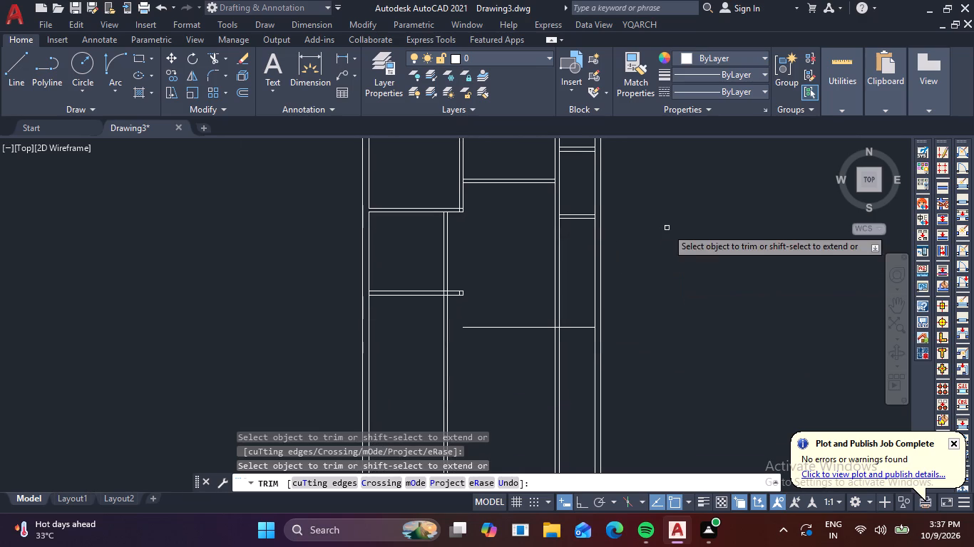
{"action": "key", "text": "Escape"}
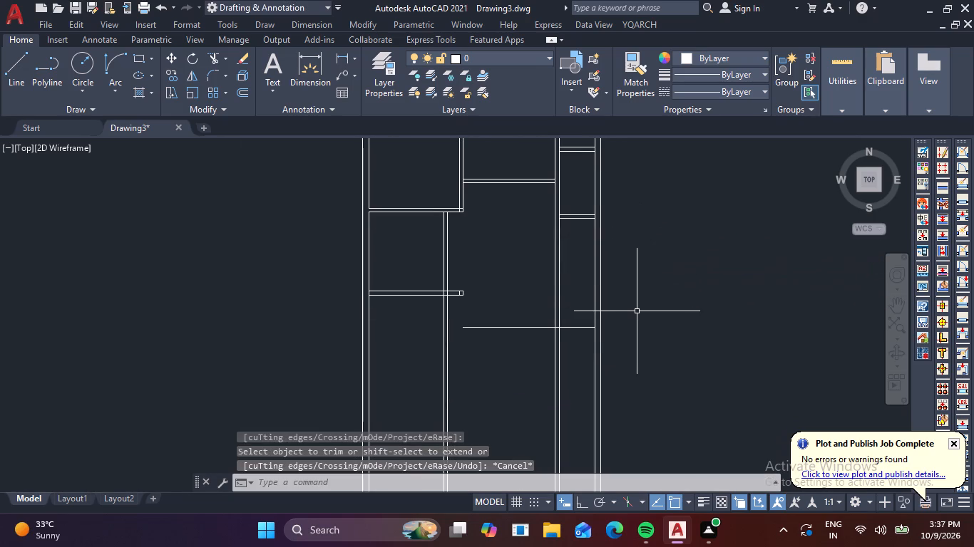
{"action": "key", "text": "o"}
{"action": "key", "text": "Return"}
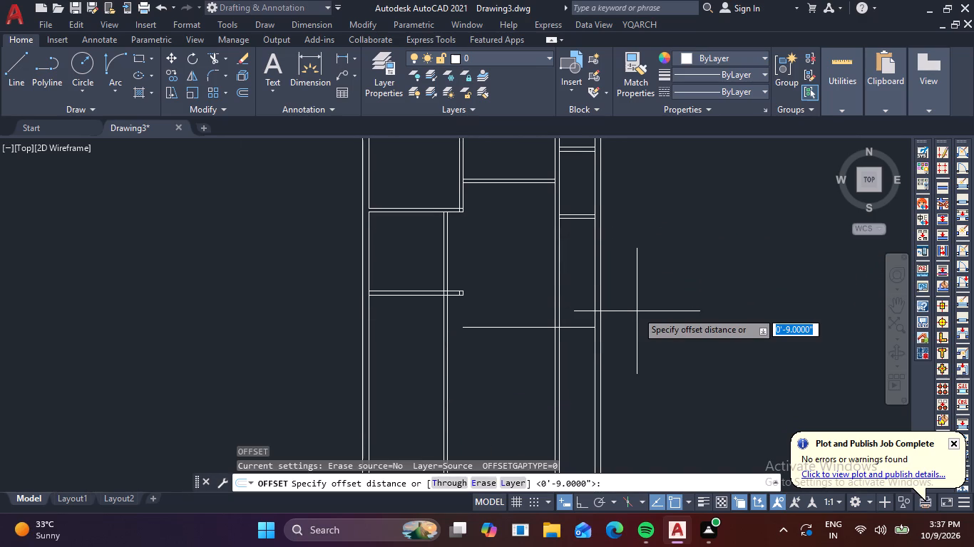
{"action": "key", "text": "6"}
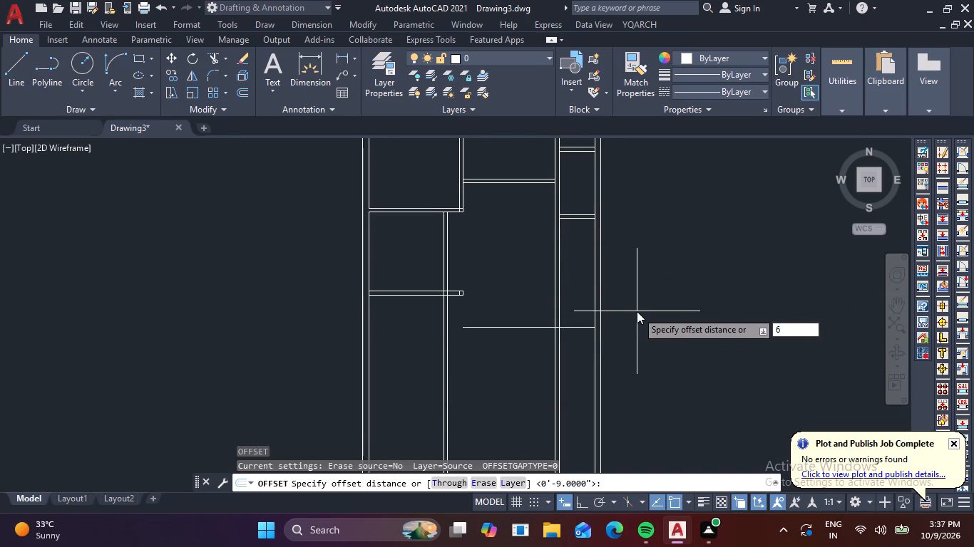
{"action": "key", "text": "shift+quotedbl"}
{"action": "key", "text": "Return"}
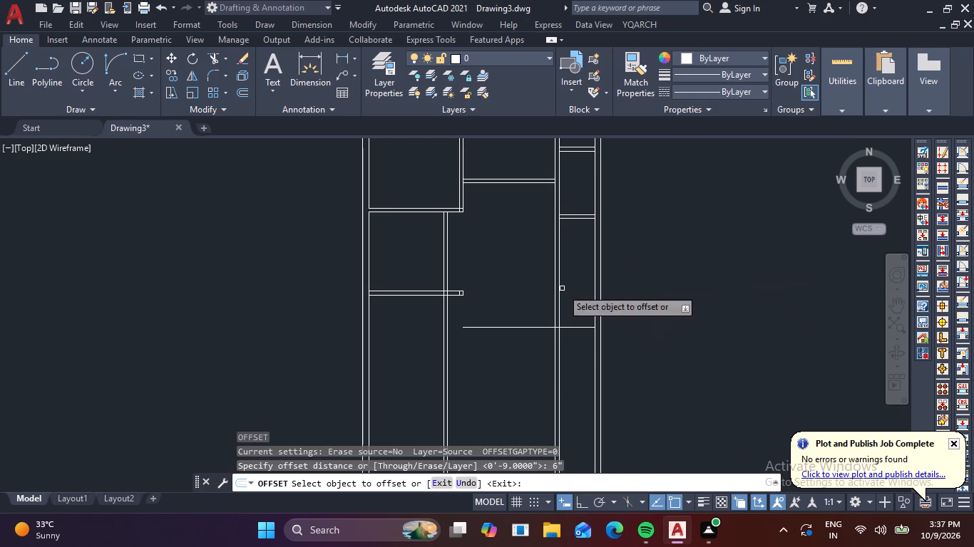
{"action": "left_click", "coordinate": [538, 328]}
{"action": "left_click", "coordinate": [540, 352]}
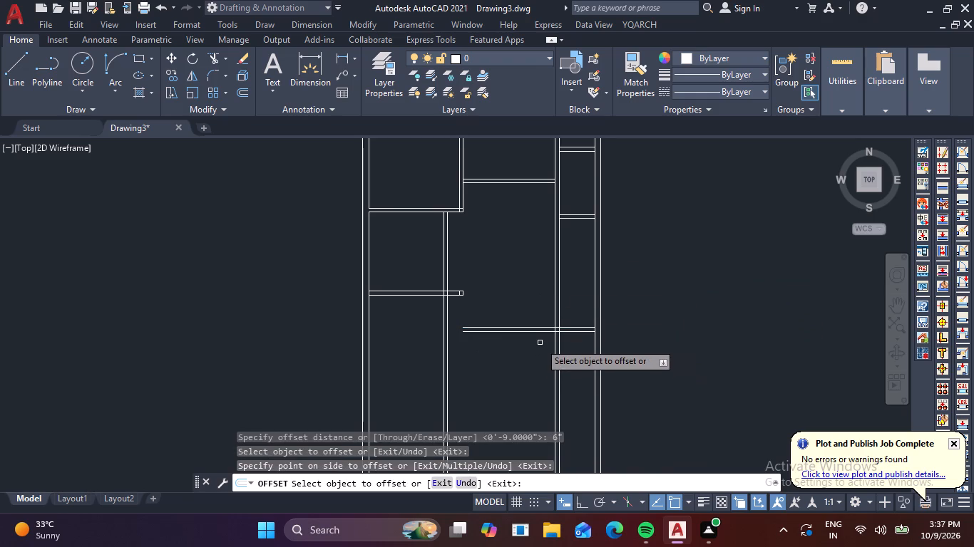
Offset the lower line of the new 6" horizontal partition 10' downward.
{"action": "middle_click_drag", "start_coordinate": [540, 343], "coordinate": [539, 260]}
{"action": "scroll", "coordinate": [538, 261], "scroll_direction": "up", "scroll_amount": 1}
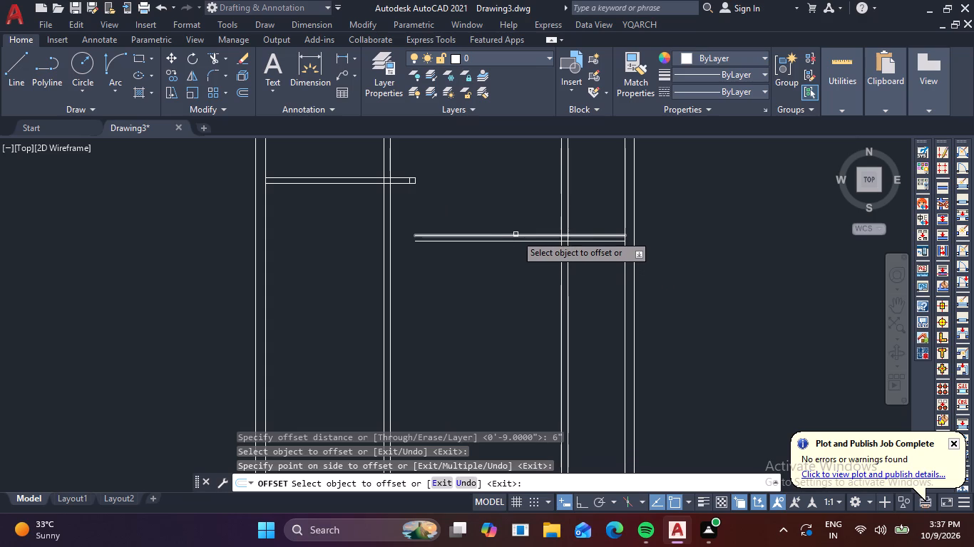
{"action": "left_click", "coordinate": [515, 239]}
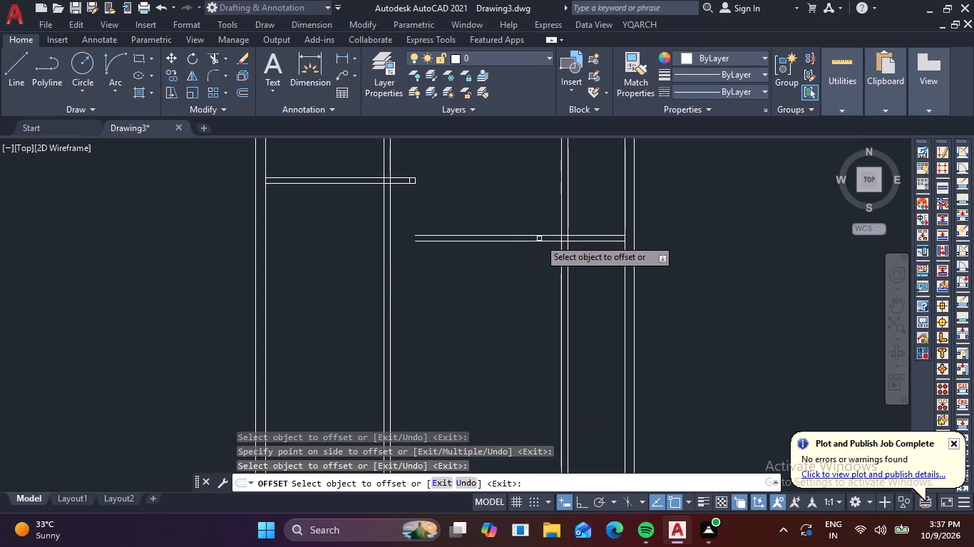
{"action": "left_click", "coordinate": [543, 242]}
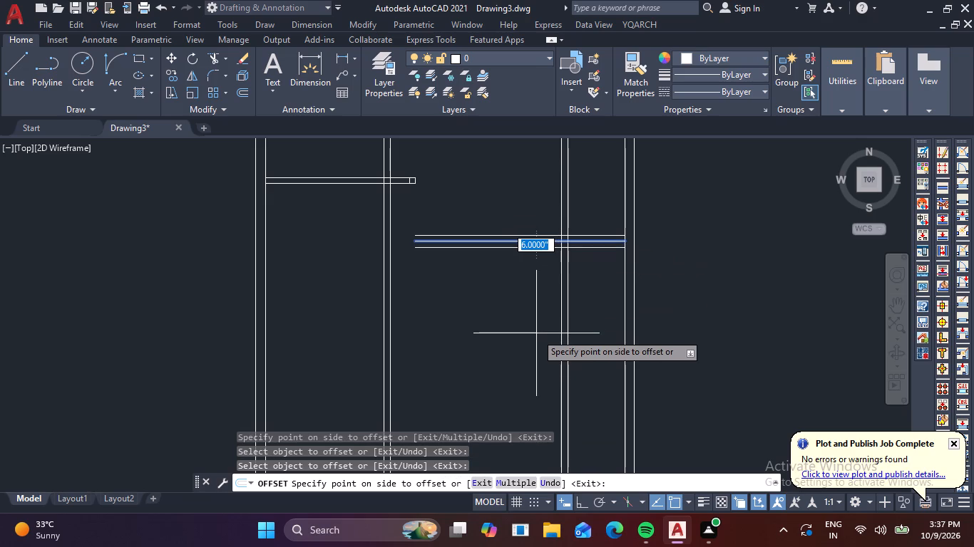
{"action": "type", "text": "10'"}
{"action": "key", "text": "Return"}
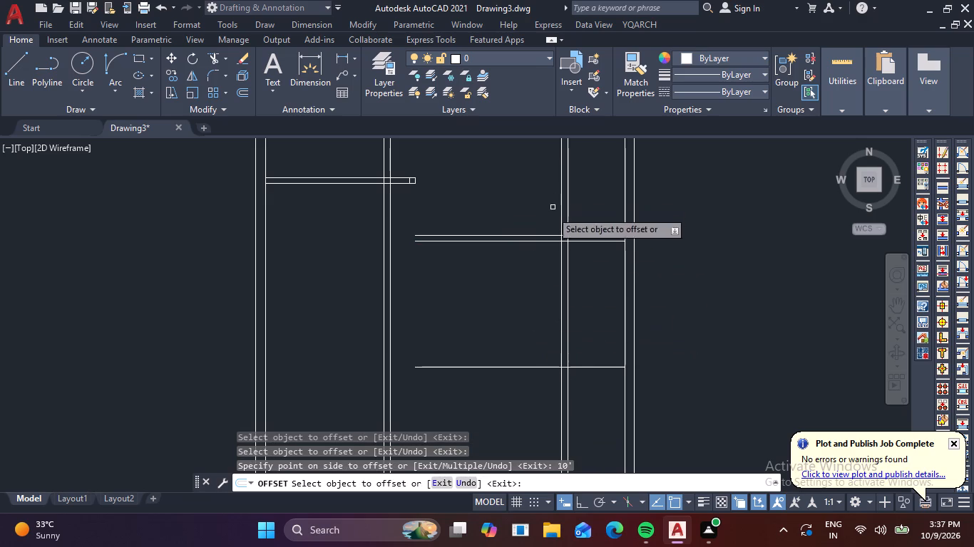
Offset the new lowest horizontal line 9" downward to form a 9" wall.
{"action": "left_click", "coordinate": [532, 366]}
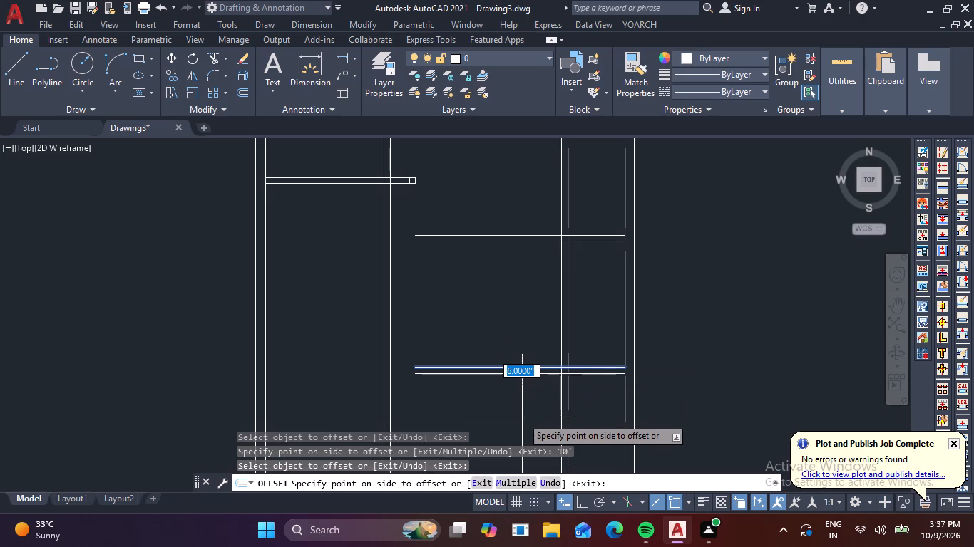
{"action": "key", "text": "9"}
{"action": "key", "text": "shift+quotedbl"}
{"action": "key", "text": "Return"}
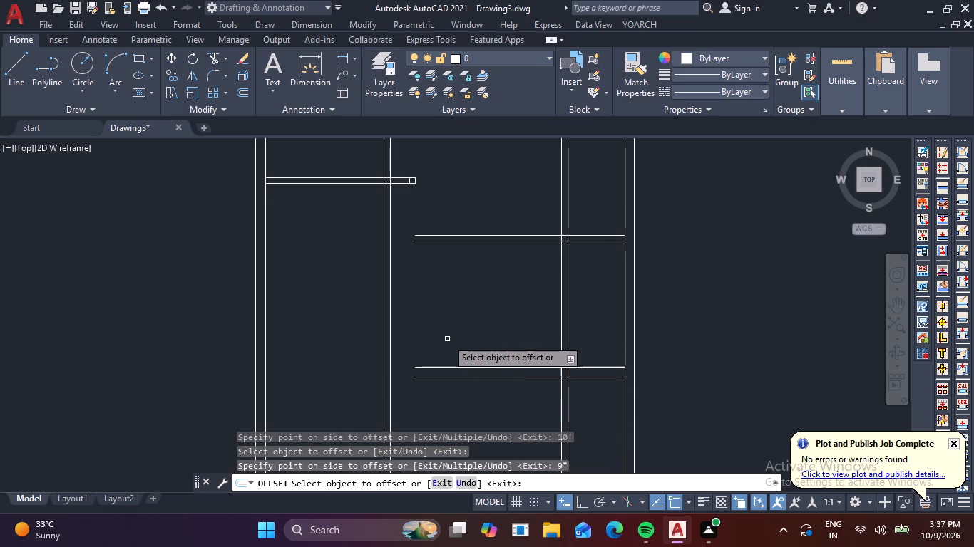
{"action": "key", "text": "Escape"}
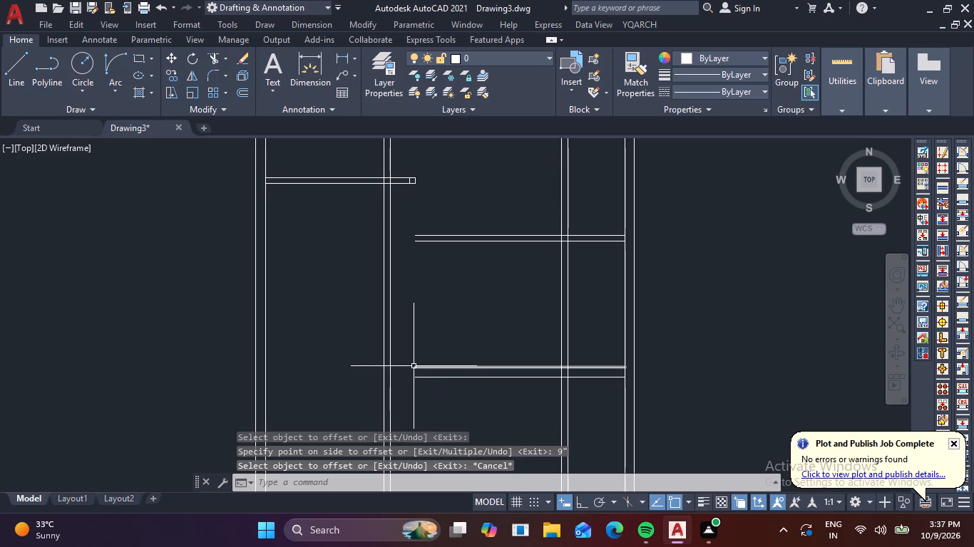
Extend the lines of the 9" horizontal wall and the 6" partition above it to the first vertical partition's right line.
{"action": "type", "text": "EX"}
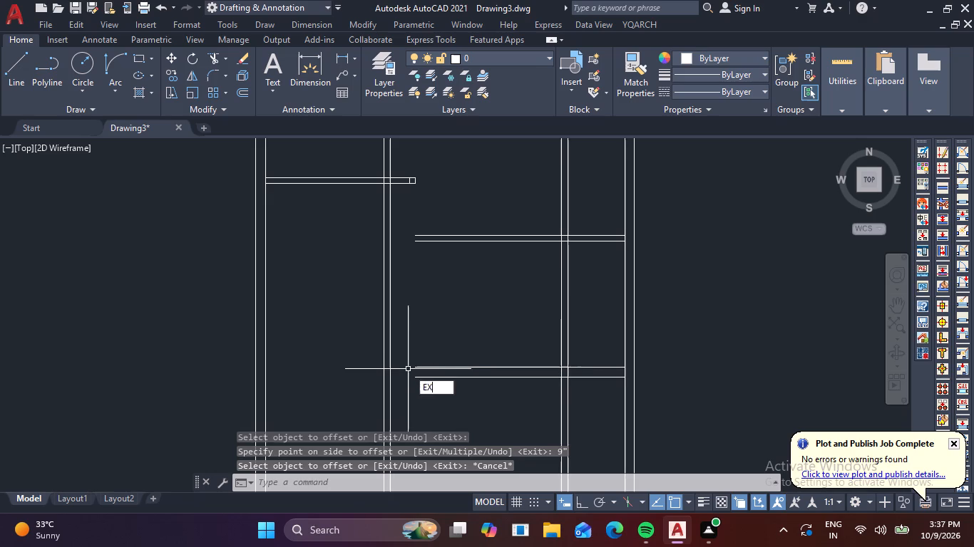
{"action": "key", "text": "space"}
{"action": "left_click", "coordinate": [426, 356]}
{"action": "left_click", "coordinate": [431, 405]}
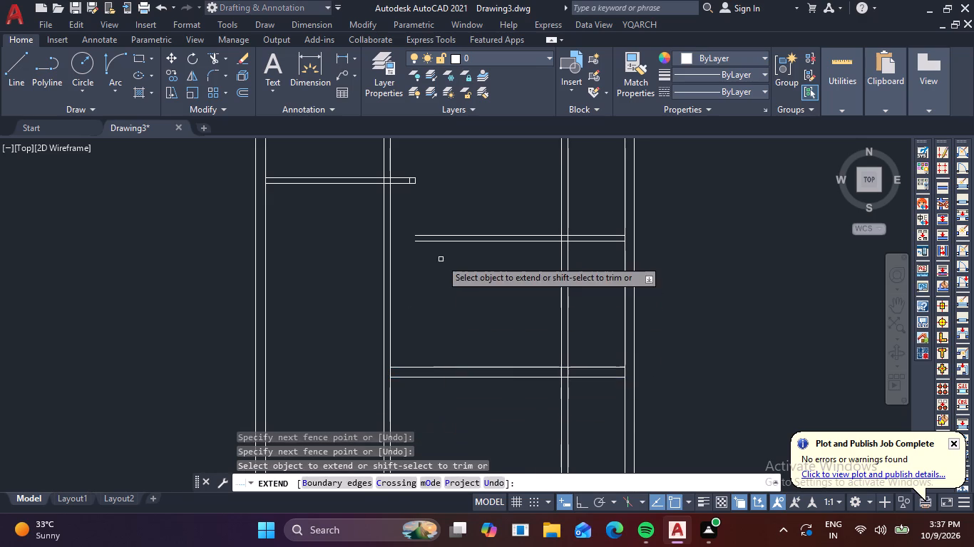
{"action": "left_click", "coordinate": [437, 220]}
{"action": "left_click", "coordinate": [423, 283]}
{"action": "key", "text": "Escape"}
{"action": "key", "text": "Escape"}
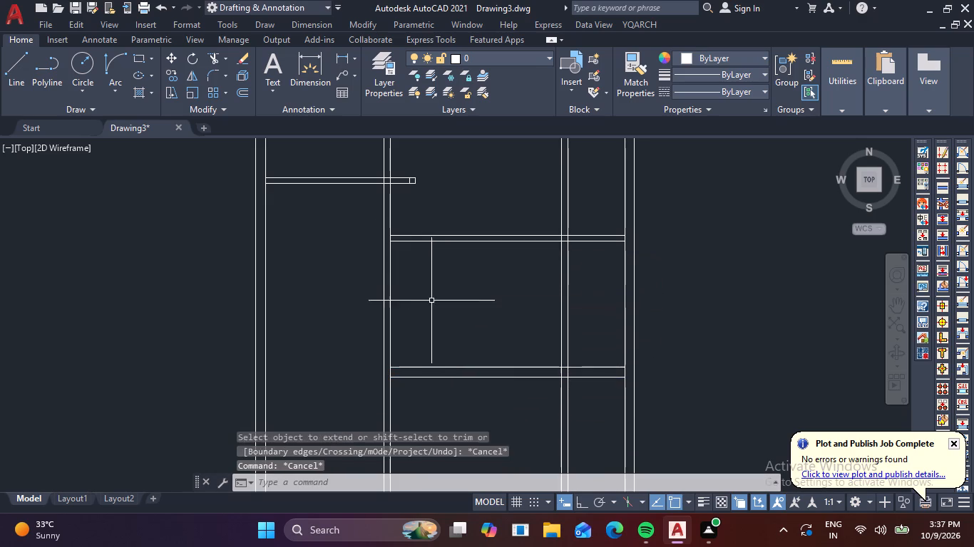
{"action": "key", "text": "Escape"}
Extend both lines of the 9" horizontal wall across the first vertical partition to its left line.
{"action": "key", "text": "e"}
{"action": "key", "text": "x"}
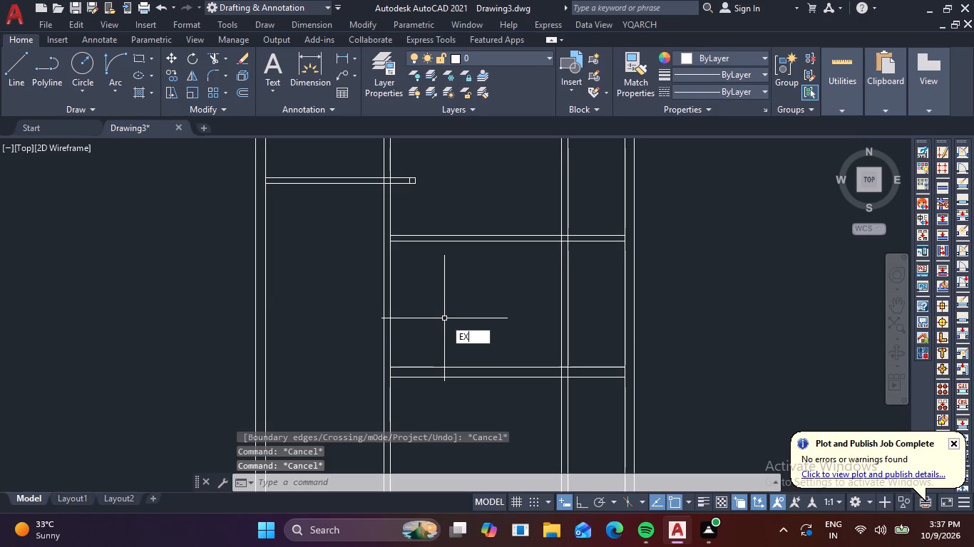
{"action": "key", "text": "space"}
{"action": "scroll", "coordinate": [425, 335], "scroll_direction": "up", "scroll_amount": 1}
{"action": "left_click_drag", "start_coordinate": [402, 360], "coordinate": [399, 368]}
{"action": "left_click", "coordinate": [382, 427]}
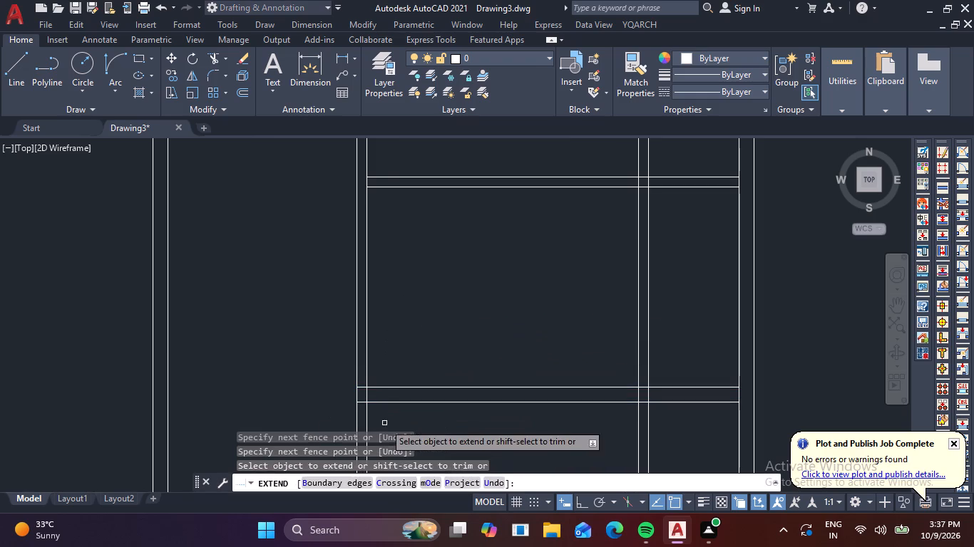
{"action": "key", "text": "Escape"}
Trim the first vertical partition's left line where it continues below the 9" horizontal wall.
{"action": "scroll", "coordinate": [439, 344], "scroll_direction": "down", "scroll_amount": 1}
{"action": "middle_click_drag", "start_coordinate": [440, 344], "coordinate": [570, 300]}
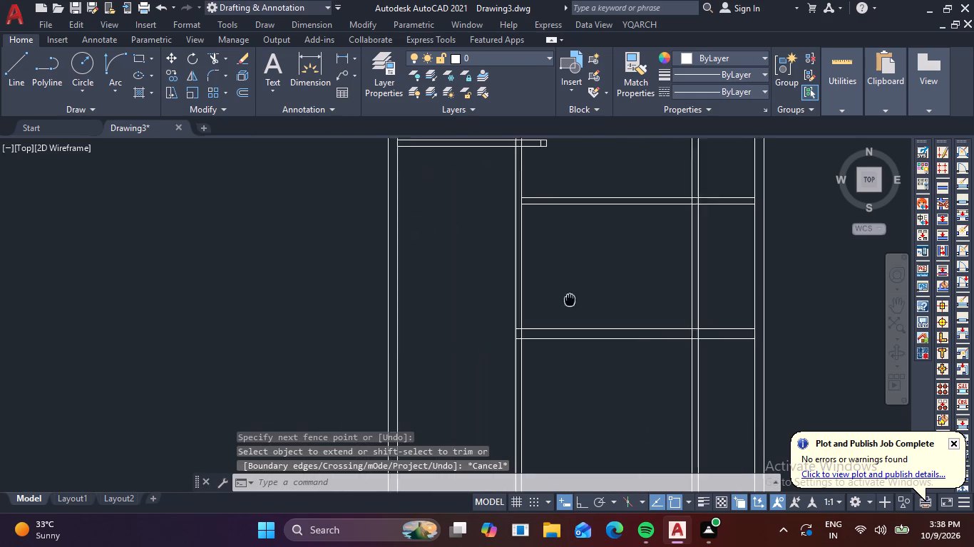
{"action": "middle_click_drag", "start_coordinate": [570, 300], "coordinate": [583, 295]}
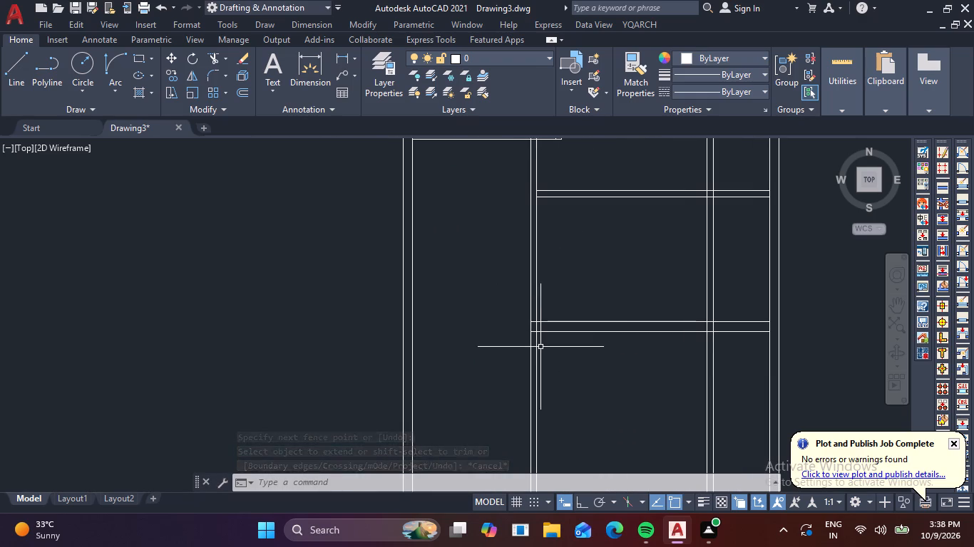
{"action": "scroll", "coordinate": [540, 347], "scroll_direction": "up", "scroll_amount": 1}
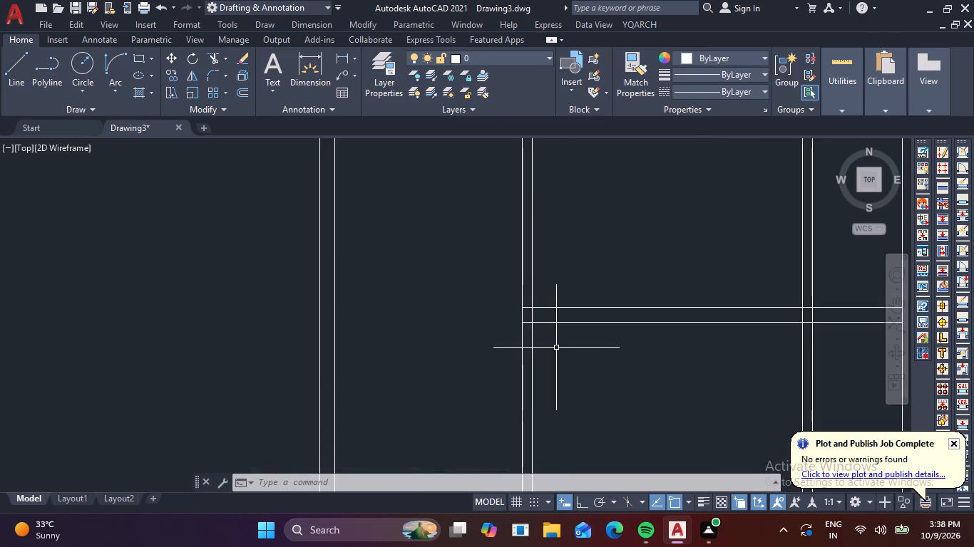
{"action": "type", "text": "TR"}
{"action": "key", "text": "space"}
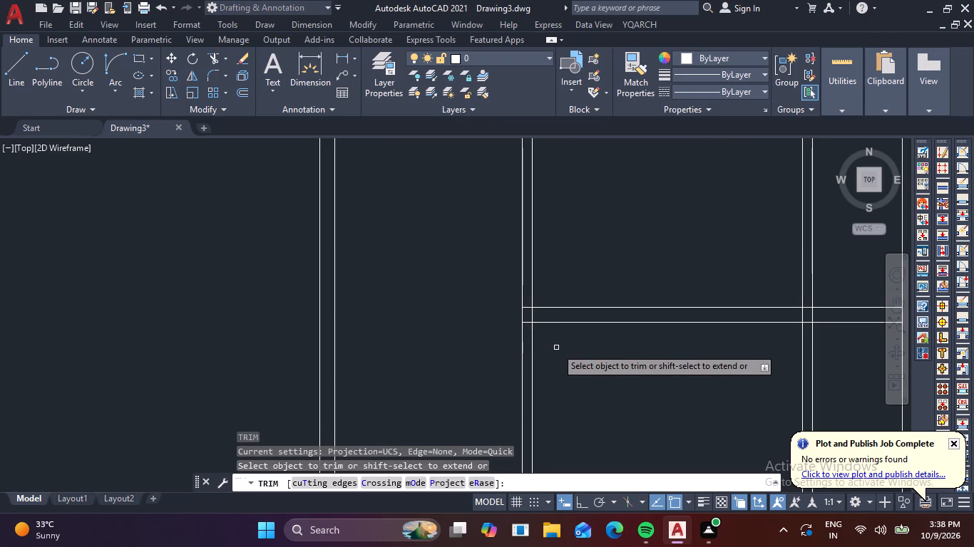
{"action": "left_click", "coordinate": [522, 353]}
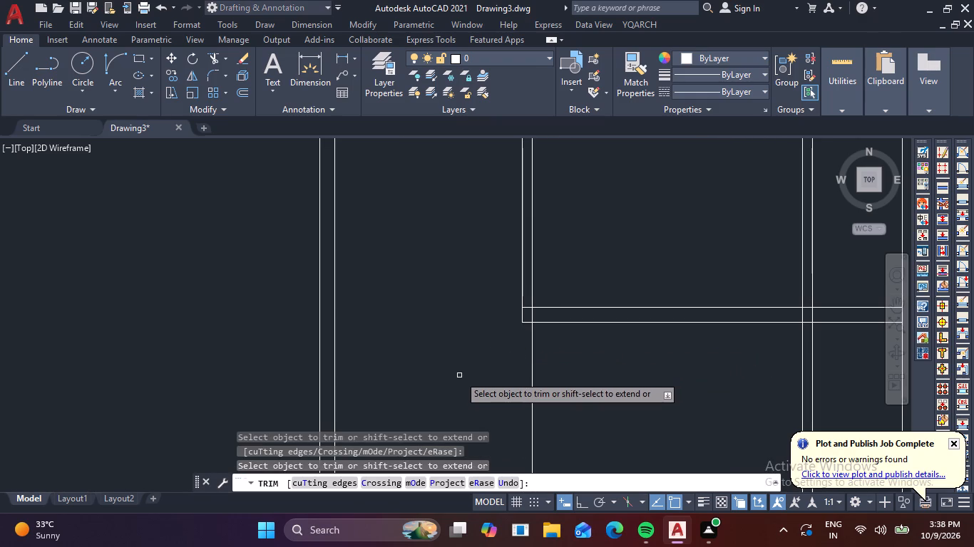
Trim the partition's left line between the 9" wall's two lines, and the wall's lower line between the partition's two lines.
{"action": "scroll", "coordinate": [529, 331], "scroll_direction": "up", "scroll_amount": 1}
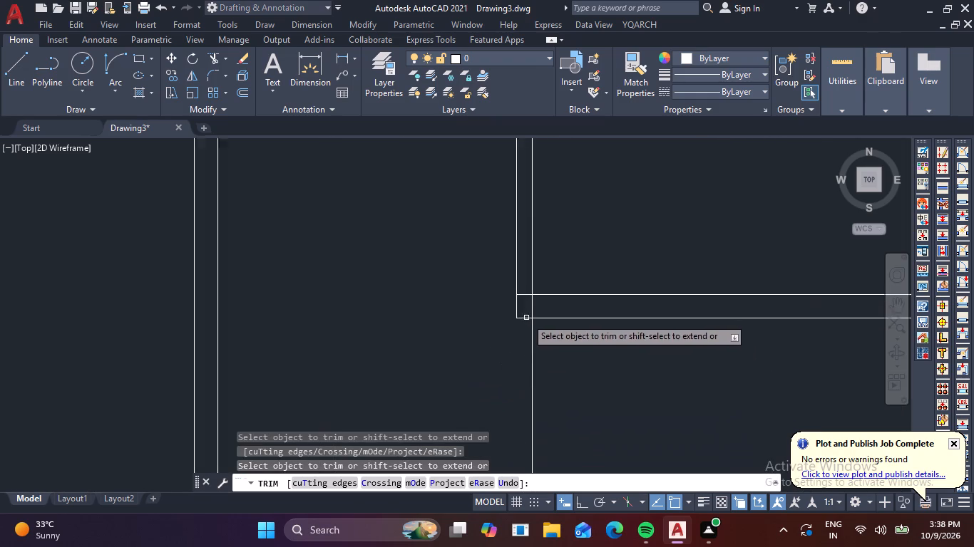
{"action": "scroll", "coordinate": [526, 317], "scroll_direction": "up", "scroll_amount": 1}
{"action": "left_click", "coordinate": [524, 304]}
{"action": "left_click", "coordinate": [499, 308]}
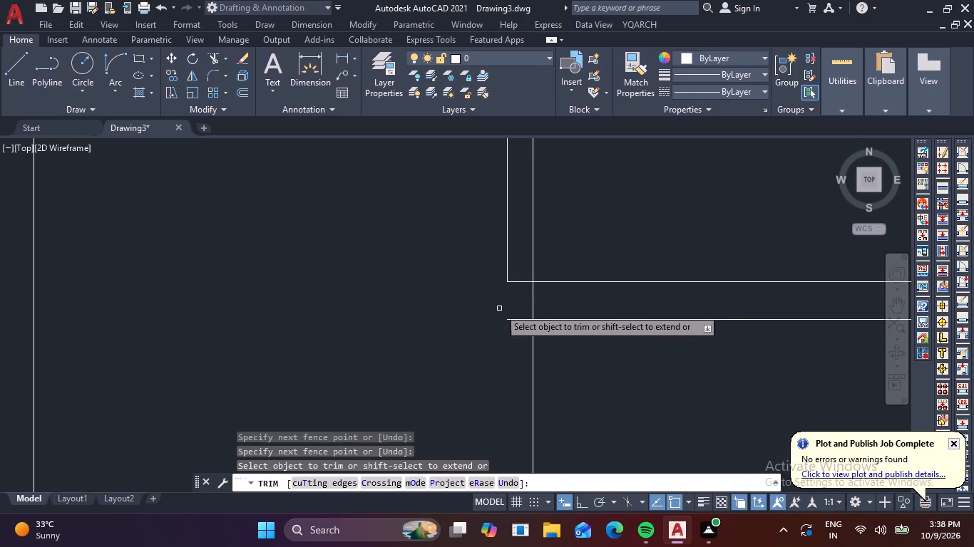
{"action": "left_click_drag", "start_coordinate": [522, 309], "coordinate": [521, 326]}
{"action": "left_click", "coordinate": [506, 360]}
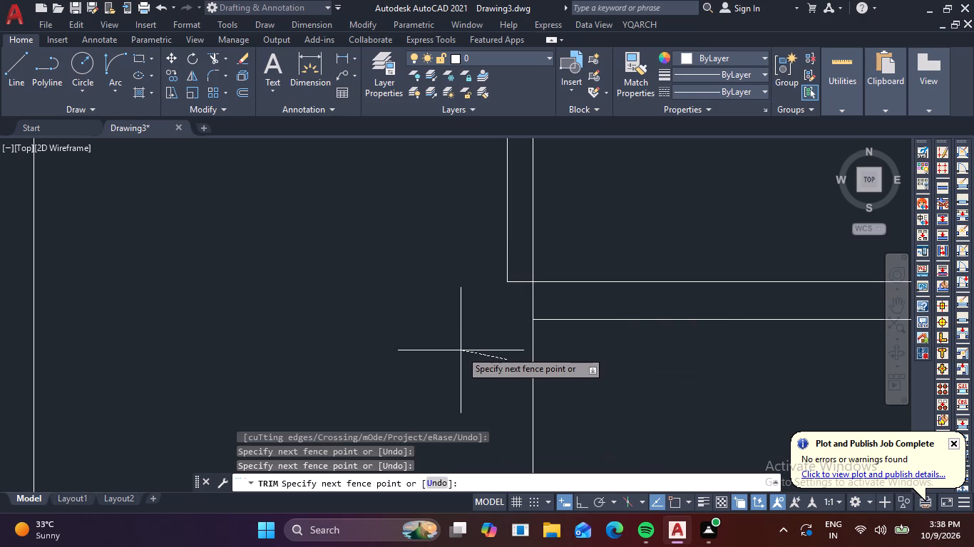
{"action": "key", "text": "Escape"}
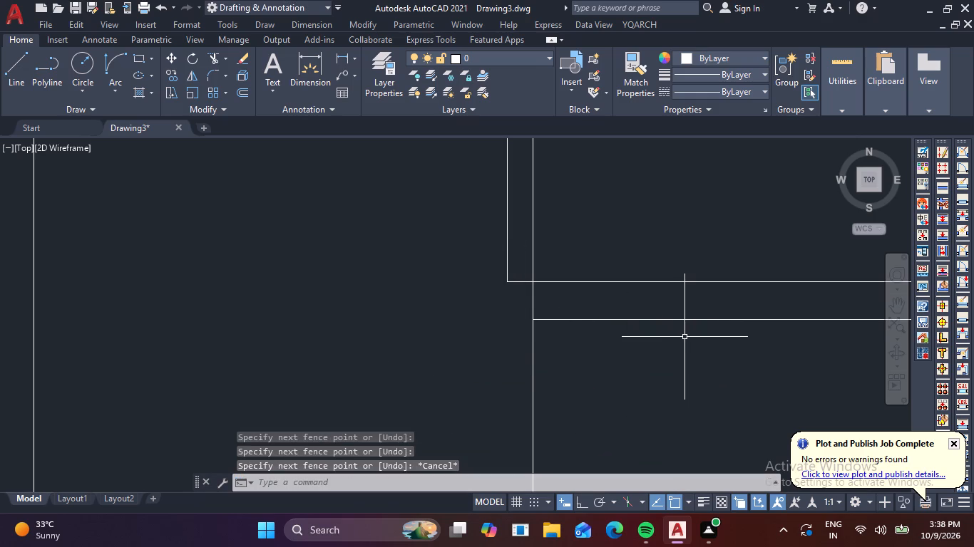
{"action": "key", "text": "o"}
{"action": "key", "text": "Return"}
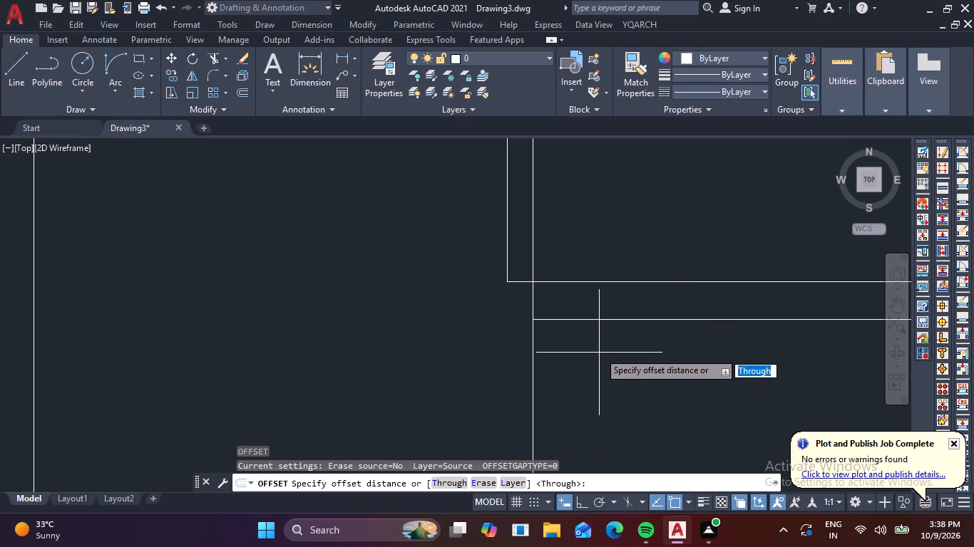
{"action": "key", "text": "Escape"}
Trim the piece of the vertical partition's right line between the two lines of the 9" horizontal wall.
{"action": "type", "text": "TR"}
{"action": "key", "text": "space"}
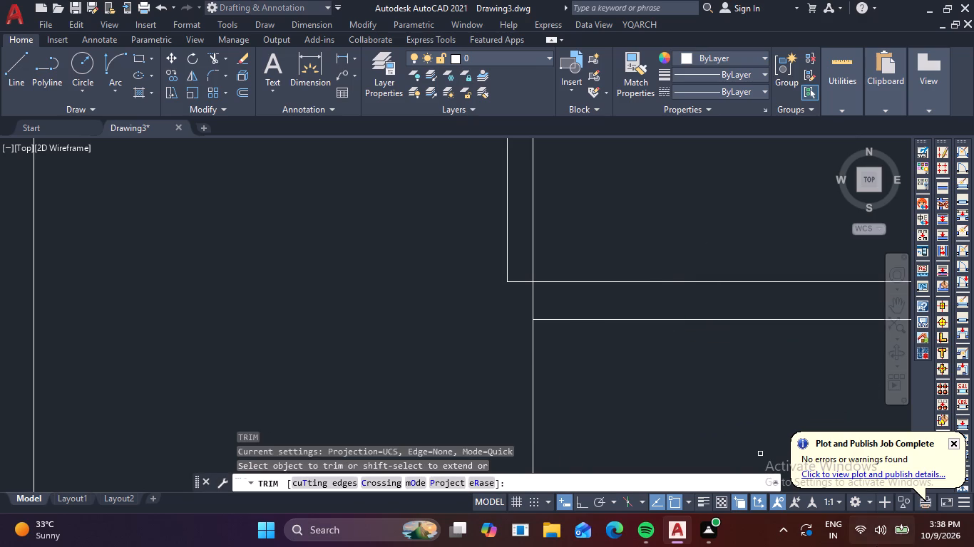
{"action": "left_click", "coordinate": [531, 299]}
{"action": "key", "text": "Escape"}
{"action": "key", "text": "Escape"}
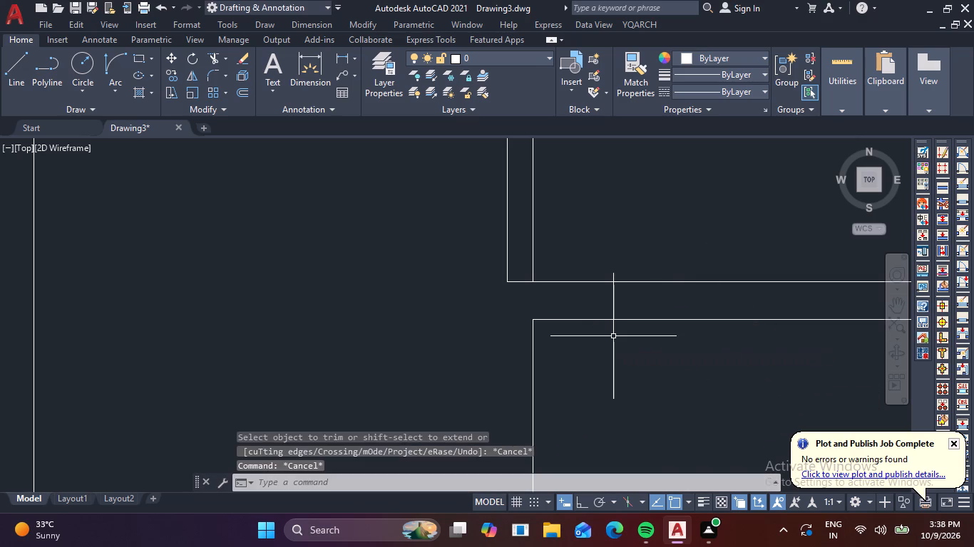
Offset the vertical line below the 9" horizontal wall 9" to the left to form a 9" vertical wall.
{"action": "key", "text": "o"}
{"action": "key", "text": "Return"}
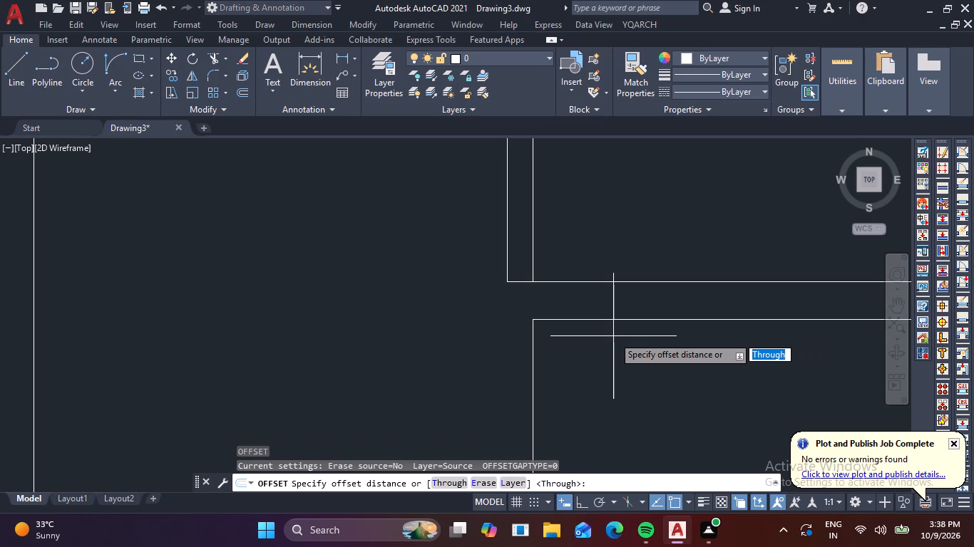
{"action": "key", "text": "9"}
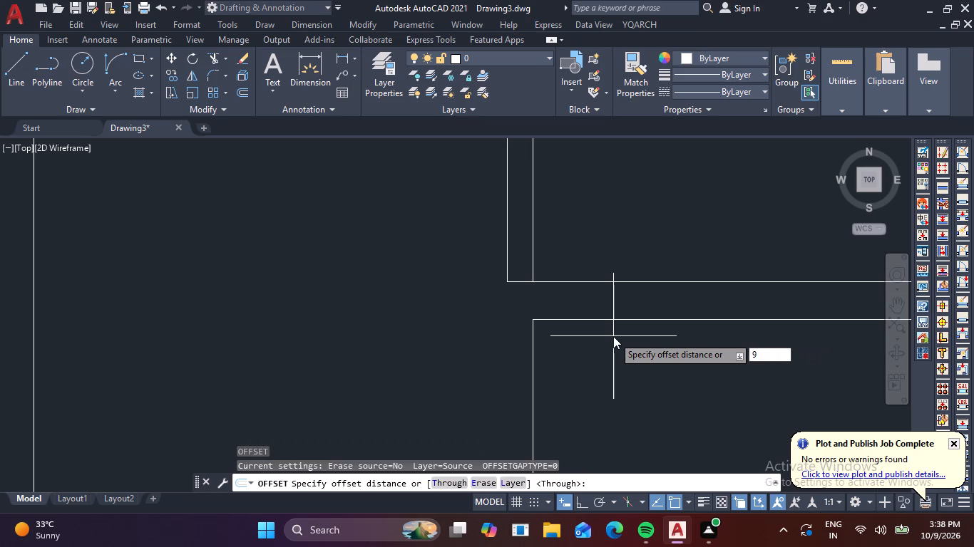
{"action": "key", "text": "shift+quotedbl"}
{"action": "key", "text": "Return"}
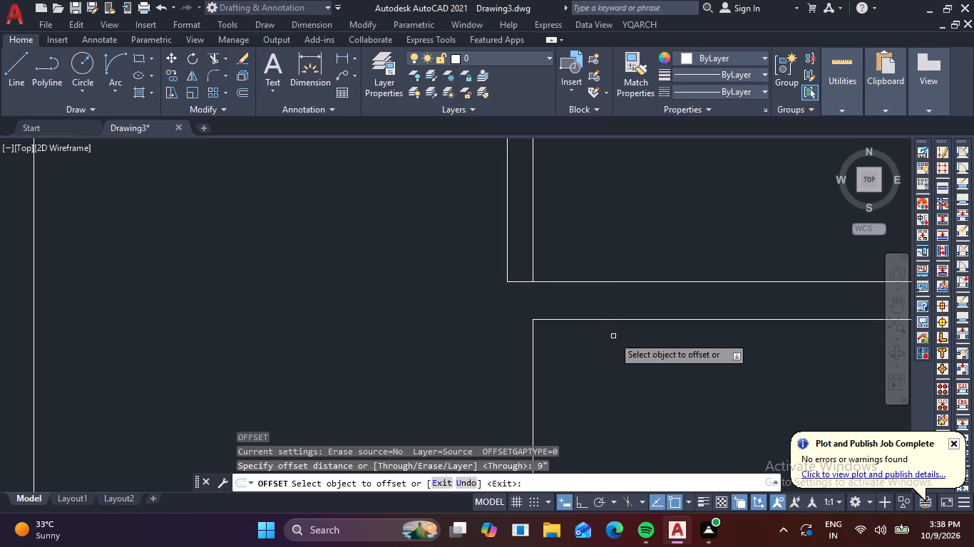
{"action": "left_click", "coordinate": [534, 375]}
{"action": "left_click", "coordinate": [478, 375]}
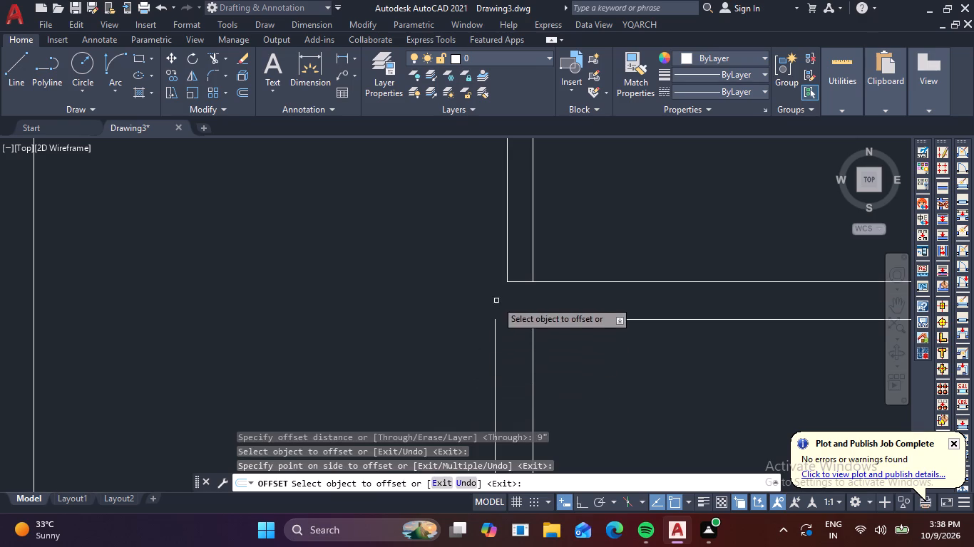
{"action": "key", "text": "Escape"}
{"action": "key", "text": "Escape"}
{"action": "key", "text": "Escape"}
{"action": "key", "text": "Escape"}
{"action": "key", "text": "Escape"}
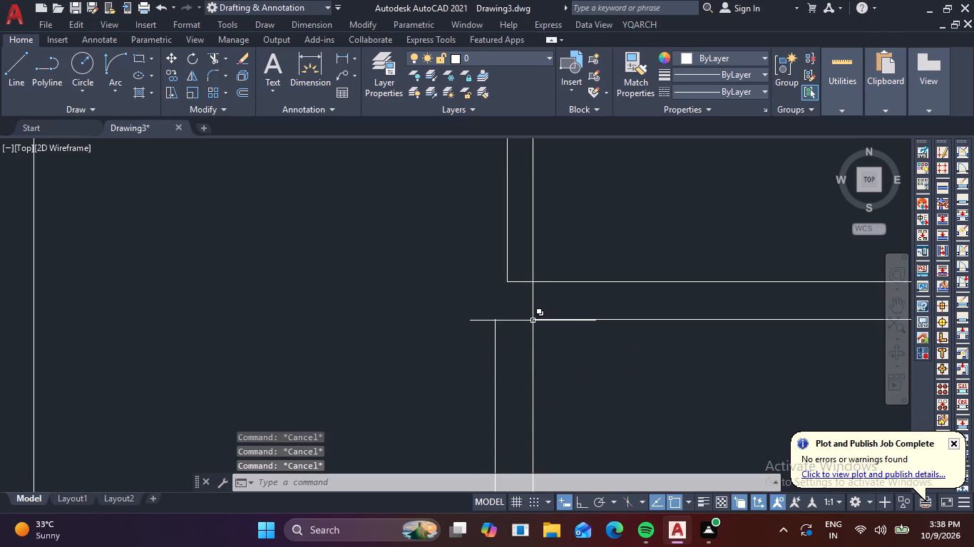
Extend both lines of the 9" horizontal wall left to the outer wall's inner line.
{"action": "scroll", "coordinate": [411, 311], "scroll_direction": "down", "scroll_amount": 1}
{"action": "scroll", "coordinate": [520, 300], "scroll_direction": "up", "scroll_amount": 1}
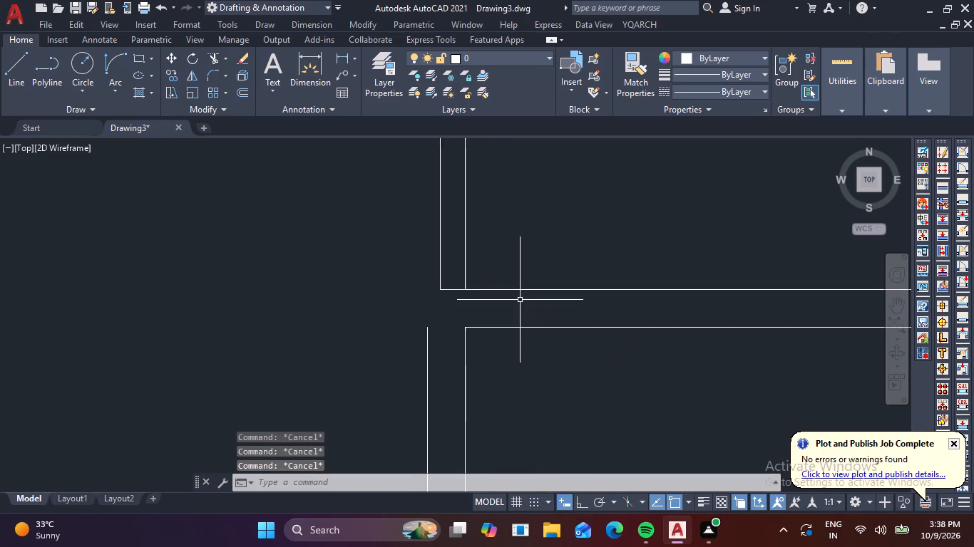
{"action": "scroll", "coordinate": [520, 300], "scroll_direction": "up", "scroll_amount": 1}
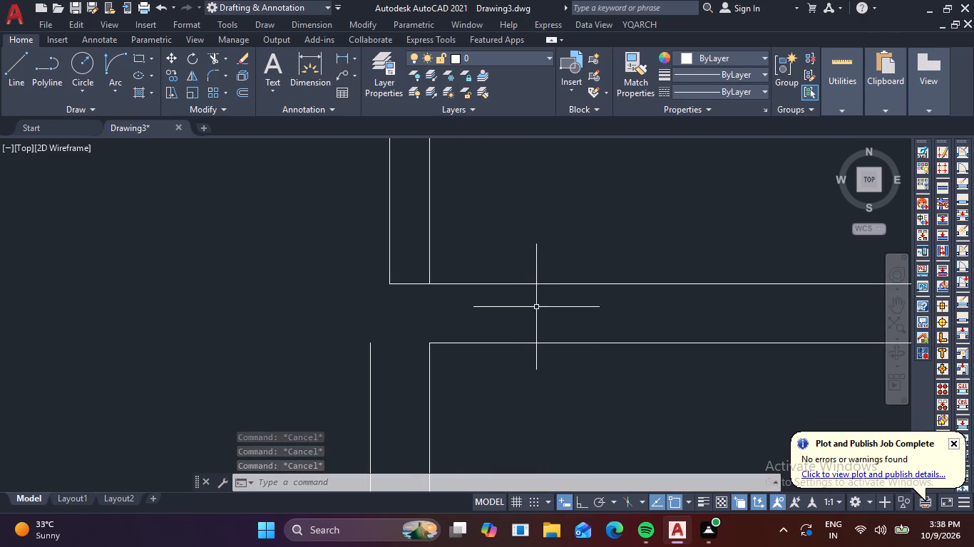
{"action": "type", "text": "EX"}
{"action": "key", "text": "space"}
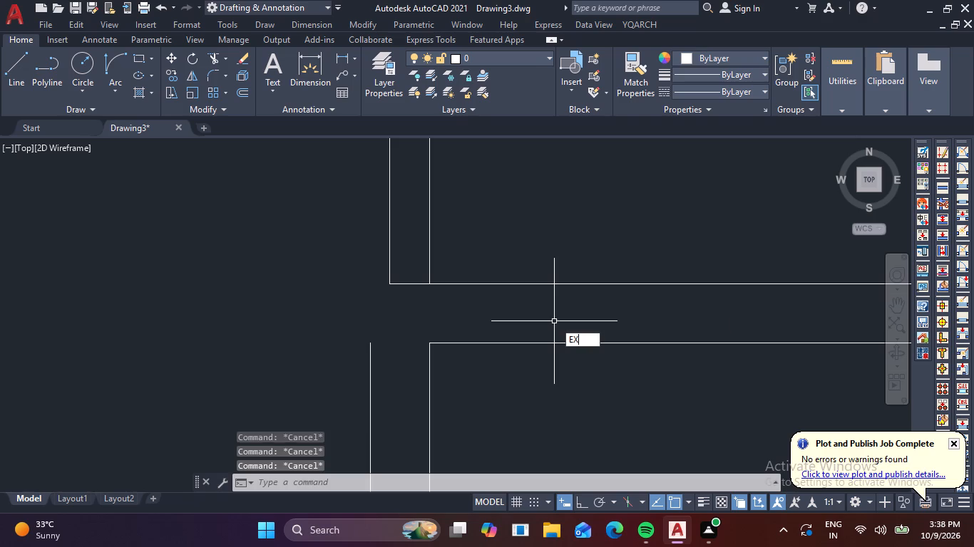
{"action": "left_click", "coordinate": [406, 285]}
{"action": "scroll", "coordinate": [410, 279], "scroll_direction": "down", "scroll_amount": 2}
{"action": "middle_click", "coordinate": [415, 278]}
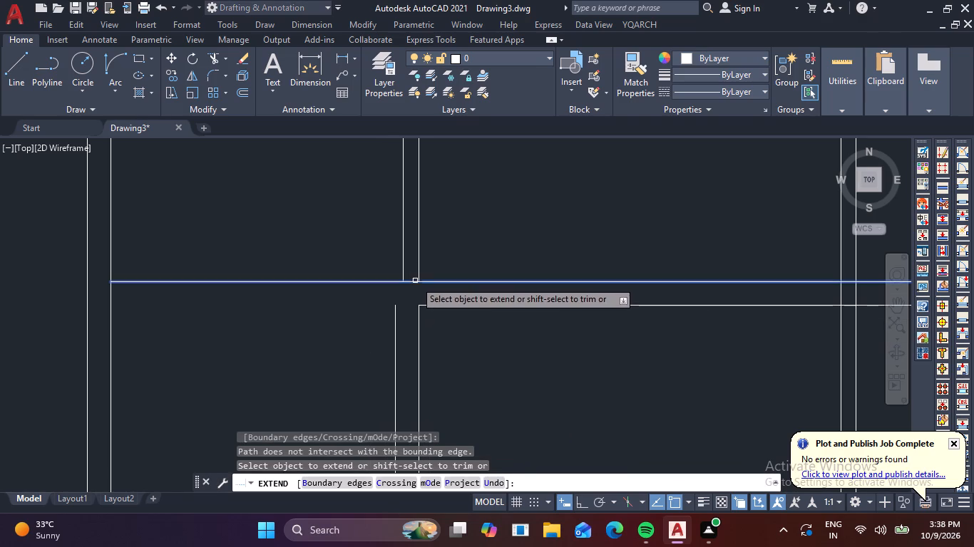
{"action": "left_click", "coordinate": [415, 281]}
{"action": "left_click", "coordinate": [431, 306]}
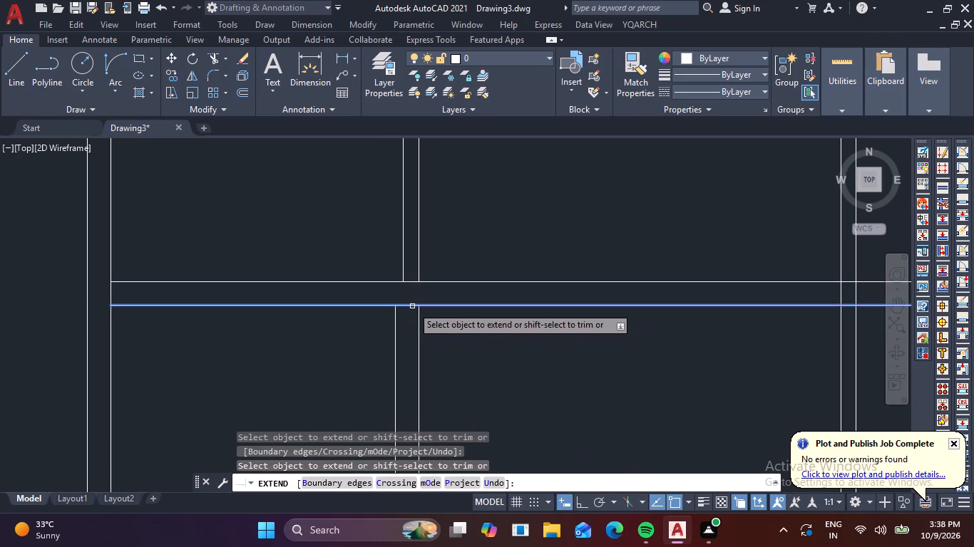
{"action": "left_click", "coordinate": [411, 306]}
{"action": "key", "text": "Escape"}
{"action": "scroll", "coordinate": [506, 305], "scroll_direction": "down", "scroll_amount": 1}
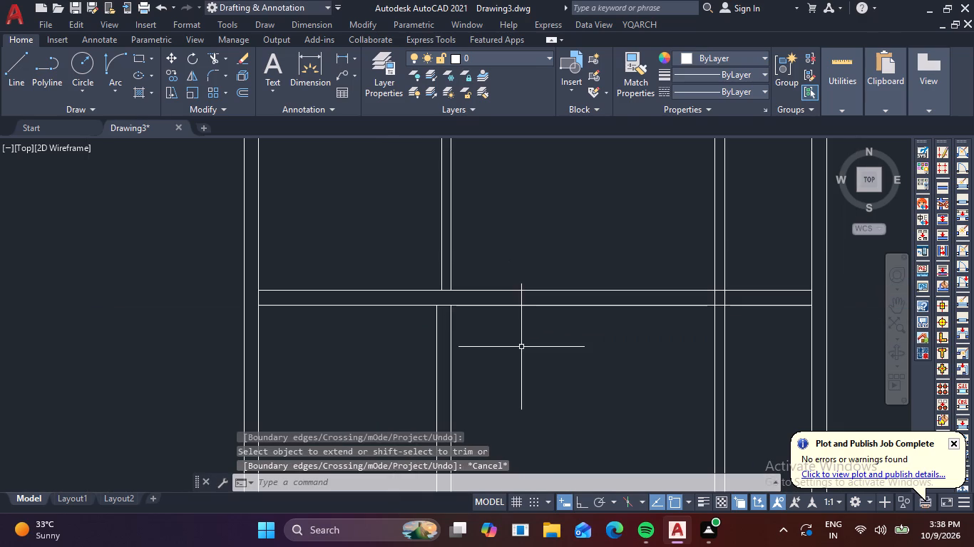
Offset the lower line of the left room's short, end-capped horizontal partition 8'5" downward.
{"action": "middle_click_drag", "start_coordinate": [521, 348], "coordinate": [578, 283]}
{"action": "scroll", "coordinate": [595, 296], "scroll_direction": "down", "scroll_amount": 2}
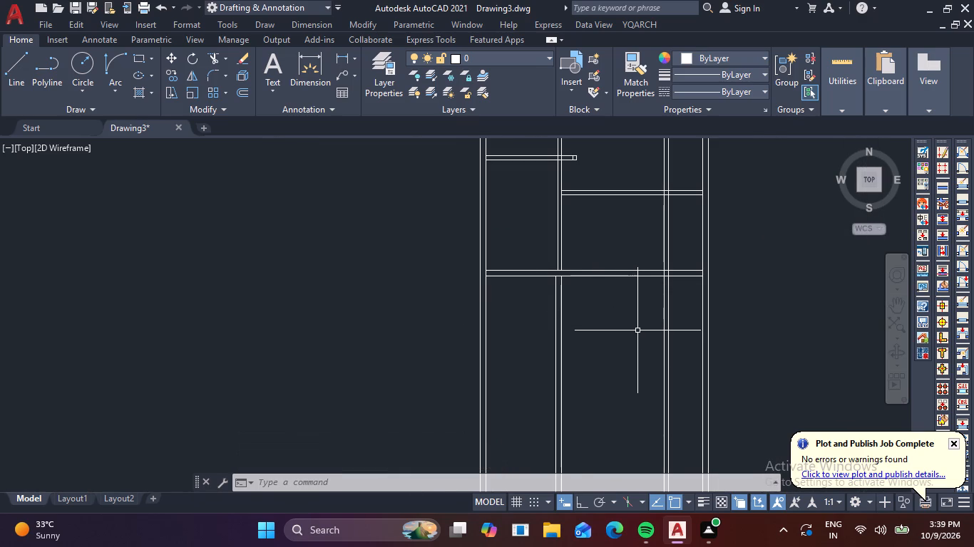
{"action": "middle_click_drag", "start_coordinate": [657, 387], "coordinate": [689, 479]}
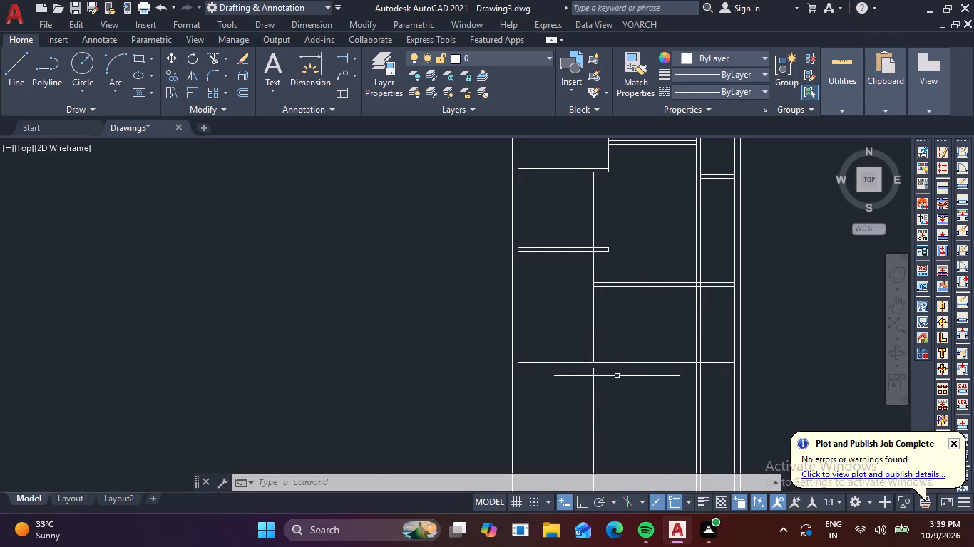
{"action": "scroll", "coordinate": [578, 352], "scroll_direction": "down", "scroll_amount": 2}
{"action": "scroll", "coordinate": [579, 360], "scroll_direction": "up", "scroll_amount": 2}
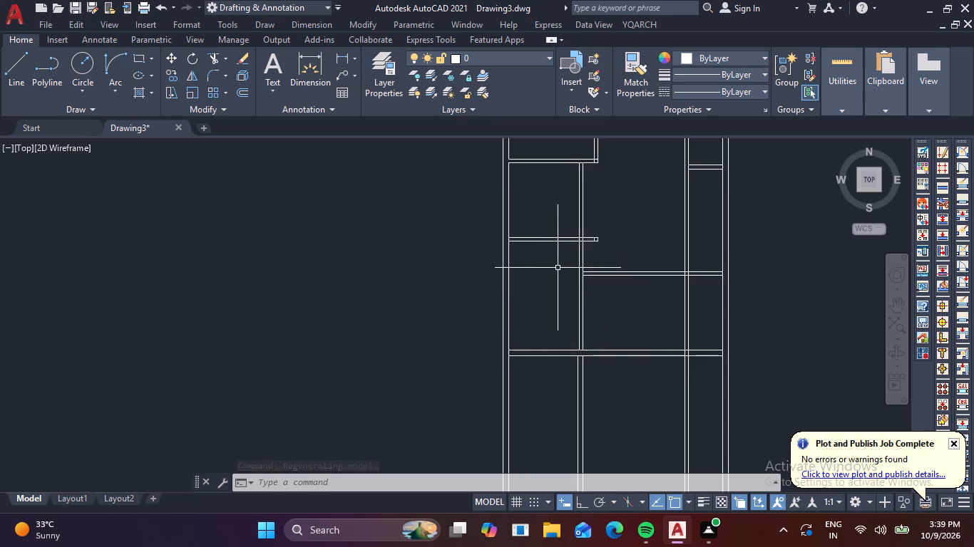
{"action": "key", "text": "Escape"}
{"action": "key", "text": "Escape"}
{"action": "key", "text": "o"}
{"action": "key", "text": "Return"}
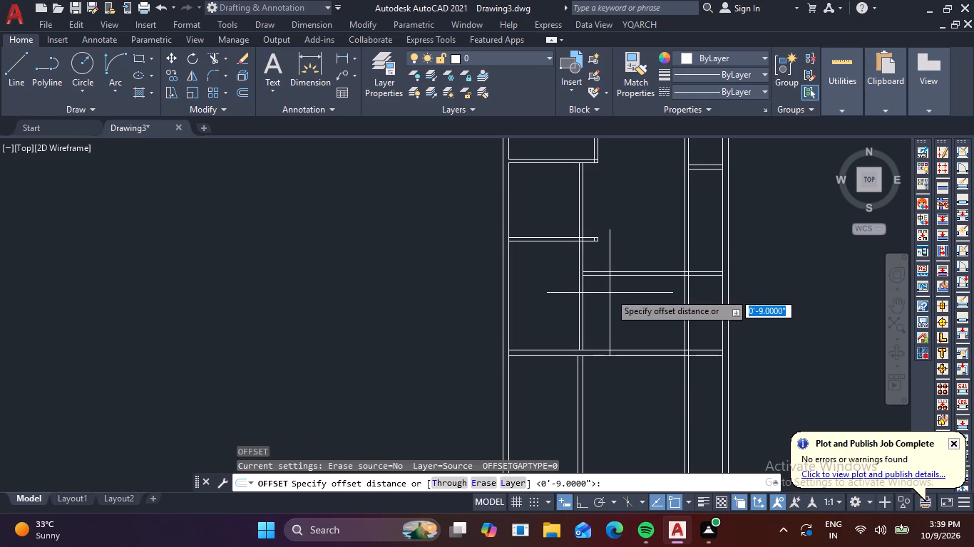
{"action": "key", "text": "8"}
{"action": "type", "text": "'5\""}
{"action": "key", "text": "Return"}
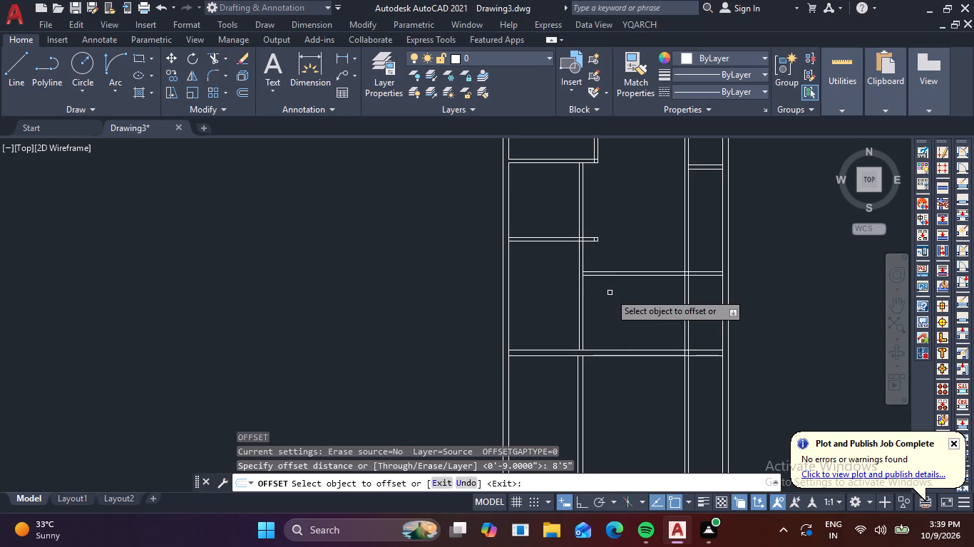
{"action": "left_click", "coordinate": [561, 241]}
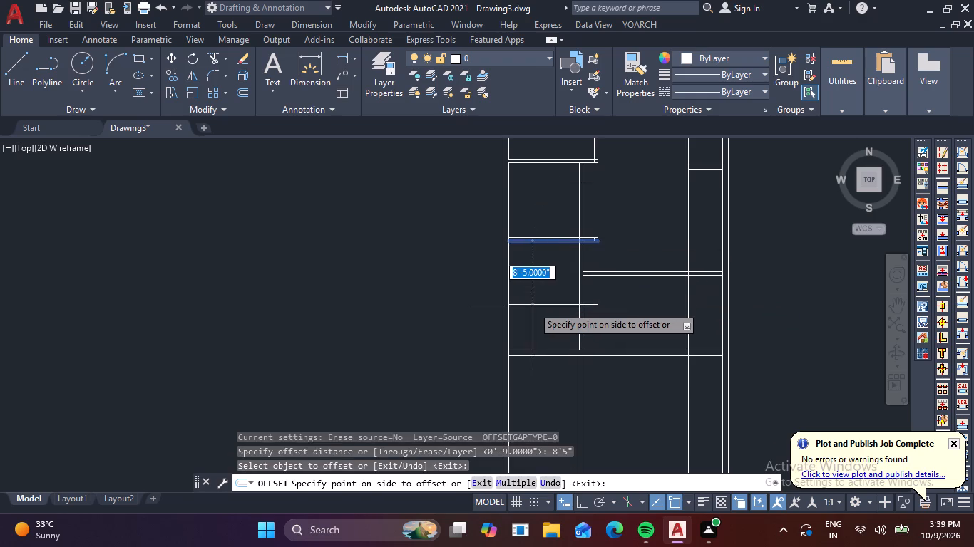
{"action": "left_click", "coordinate": [533, 306]}
Offset the new horizontal line 6" downward to form a second partition line.
{"action": "left_click", "coordinate": [548, 305]}
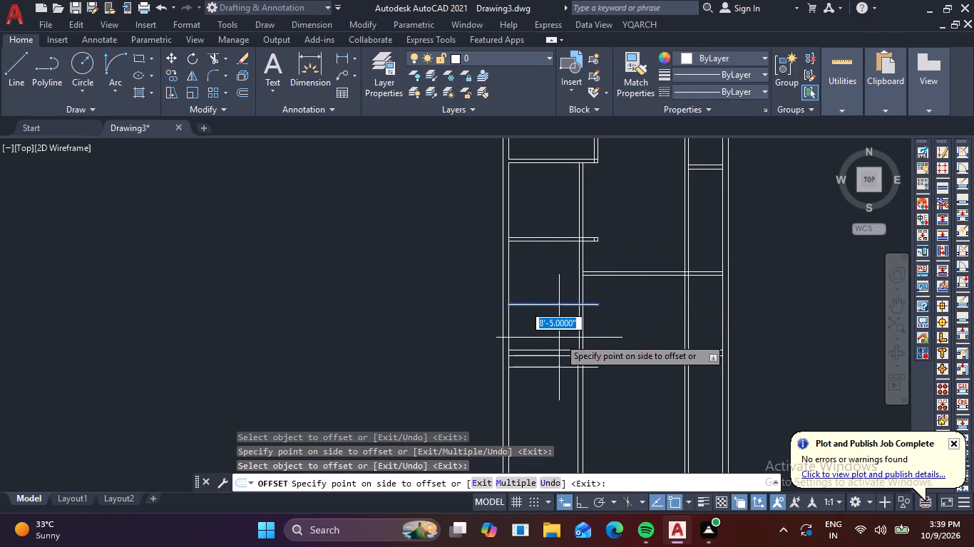
{"action": "key", "text": "6"}
{"action": "key", "text": "shift+quotedbl"}
{"action": "key", "text": "Return"}
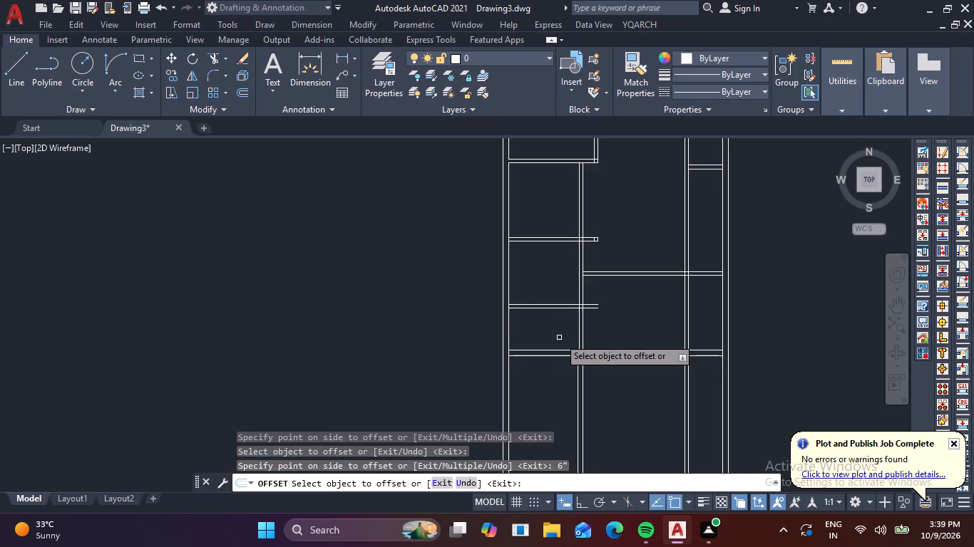
{"action": "key", "text": "Escape"}
{"action": "key", "text": "Escape"}
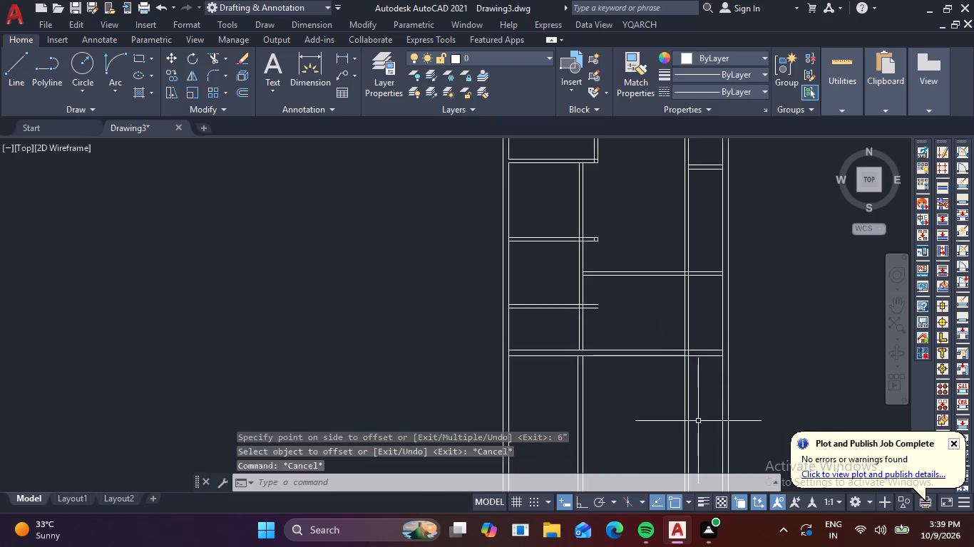
Trim both lines of the 9" horizontal wall between the left outer wall and the vertical walls.
{"action": "type", "text": "TR"}
{"action": "key", "text": "space"}
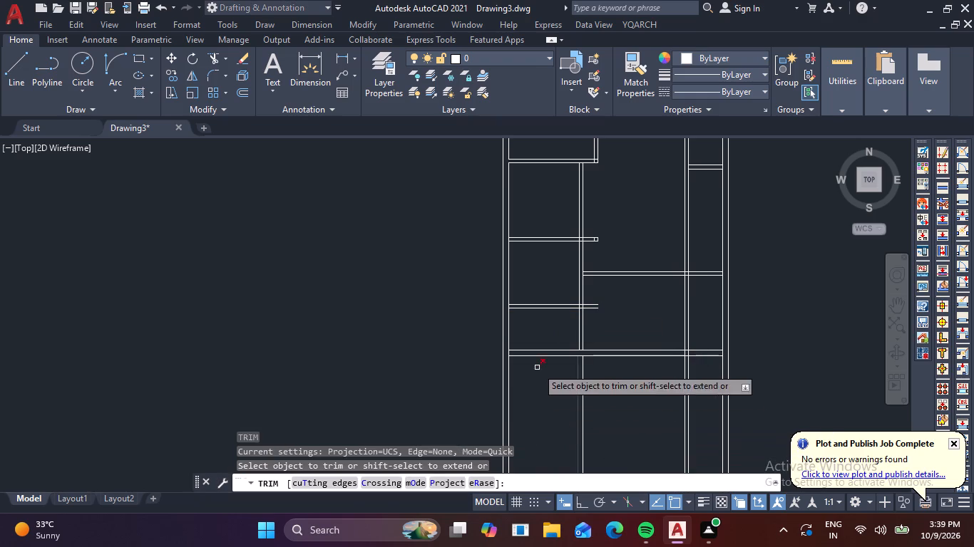
{"action": "left_click", "coordinate": [541, 350]}
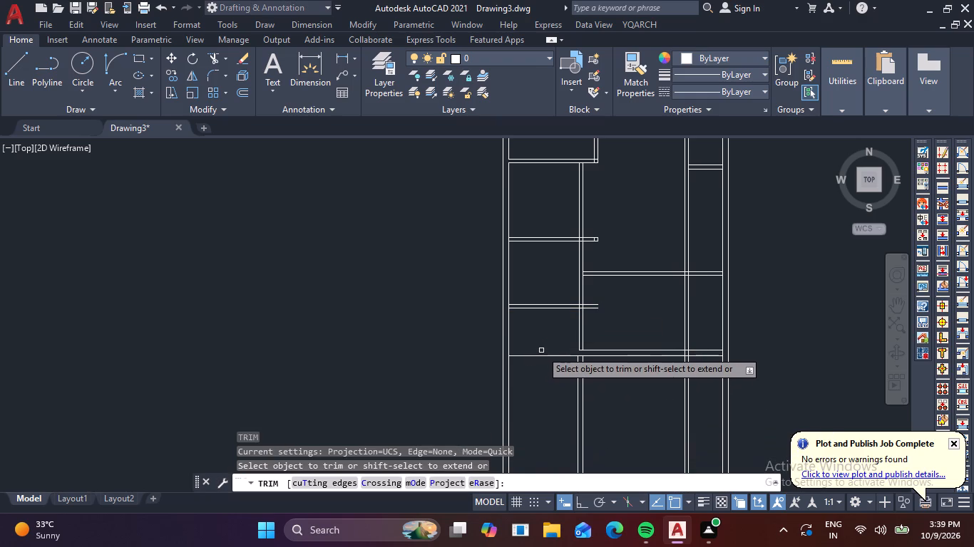
{"action": "left_click", "coordinate": [544, 356]}
Trim the vertical partition's lines inside the new 6" horizontal partition, and that partition's two line ends projecting to its right.
{"action": "scroll", "coordinate": [591, 326], "scroll_direction": "up", "scroll_amount": 2}
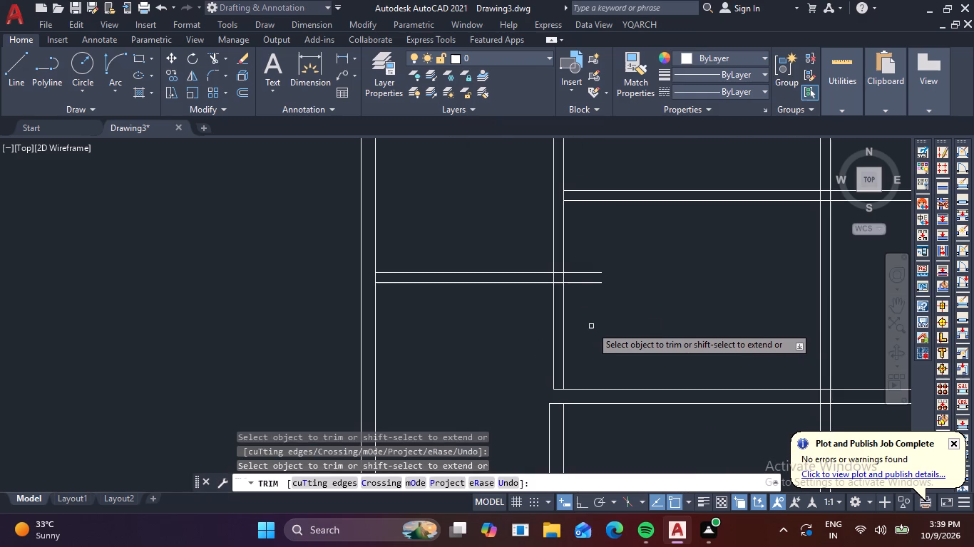
{"action": "scroll", "coordinate": [548, 277], "scroll_direction": "up", "scroll_amount": 3}
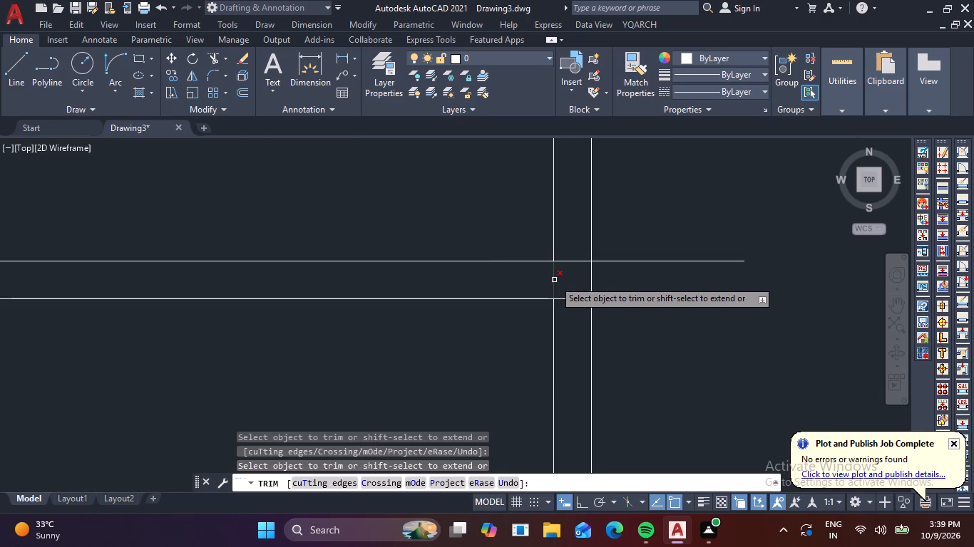
{"action": "left_click", "coordinate": [554, 280]}
{"action": "left_click", "coordinate": [593, 286]}
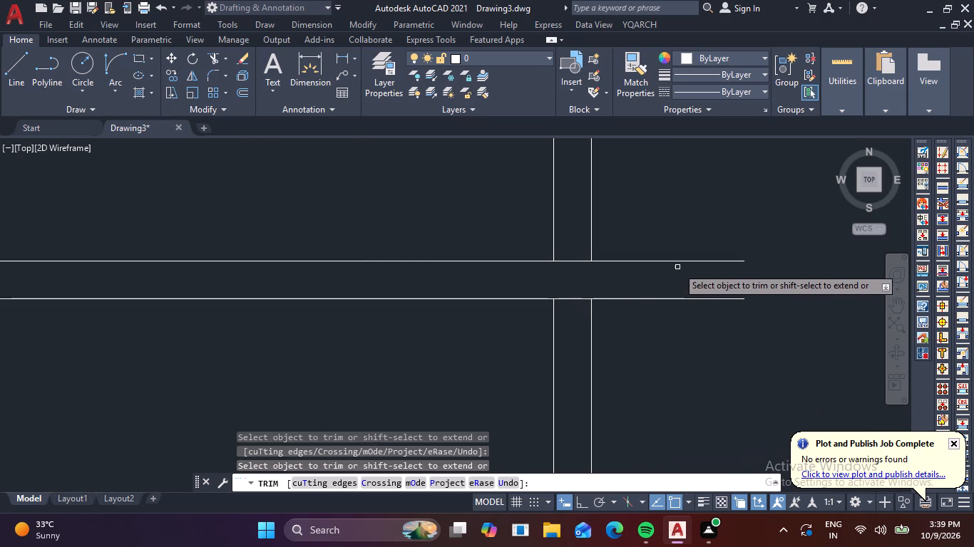
{"action": "left_click", "coordinate": [679, 263]}
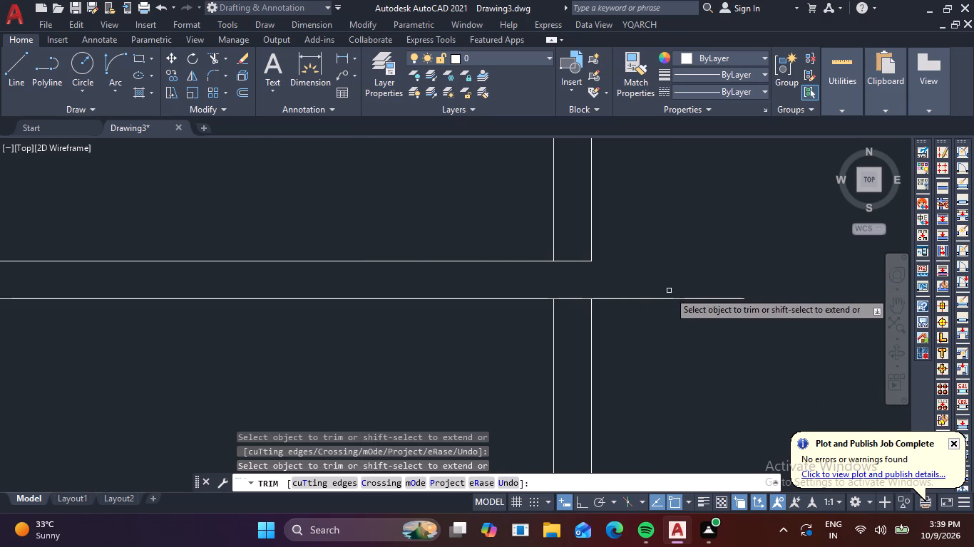
{"action": "left_click", "coordinate": [670, 298]}
{"action": "key", "text": "Escape"}
Delete both lines of the 9" vertical wall below the 9" horizontal wall.
{"action": "scroll", "coordinate": [690, 352], "scroll_direction": "down", "scroll_amount": 3}
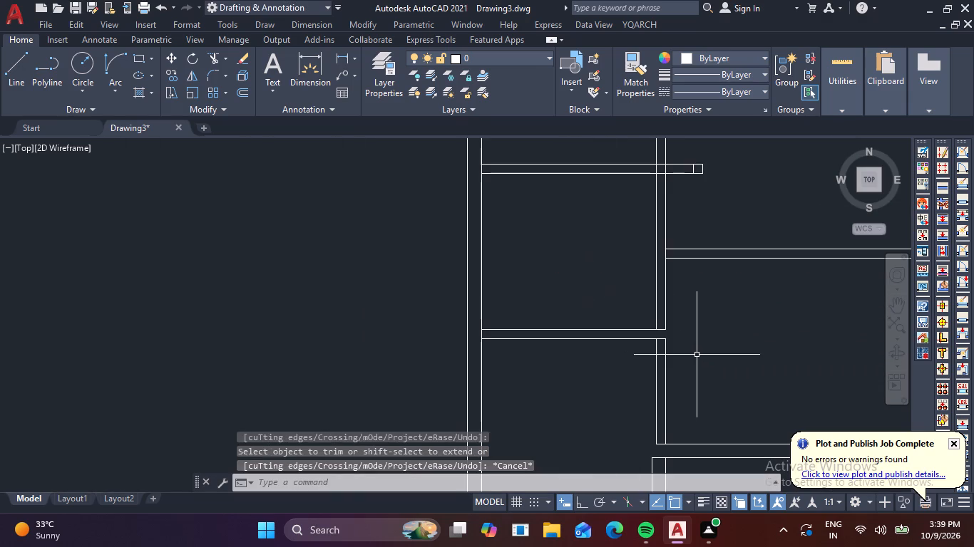
{"action": "middle_click_drag", "start_coordinate": [703, 359], "coordinate": [682, 244]}
{"action": "left_click", "coordinate": [670, 397]}
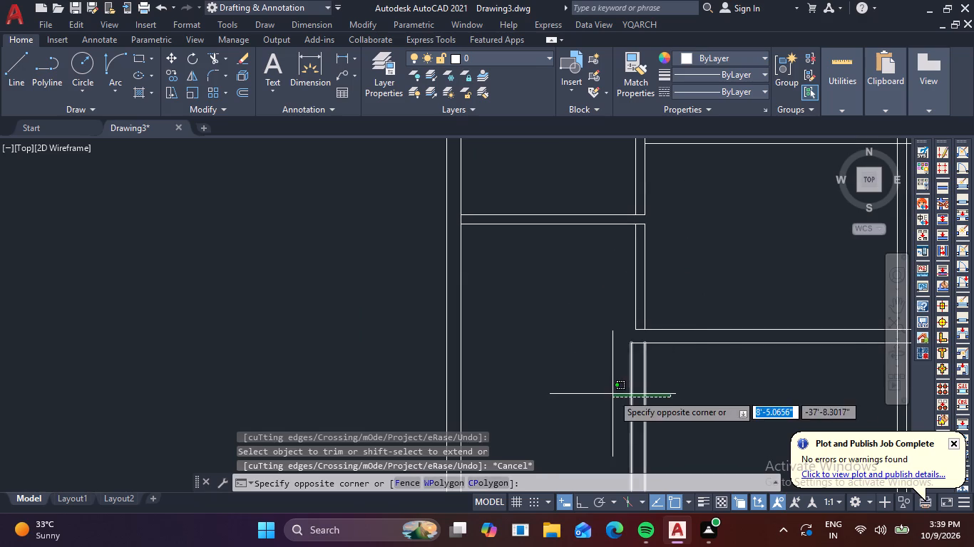
{"action": "left_click", "coordinate": [612, 394]}
{"action": "key", "text": "Delete"}
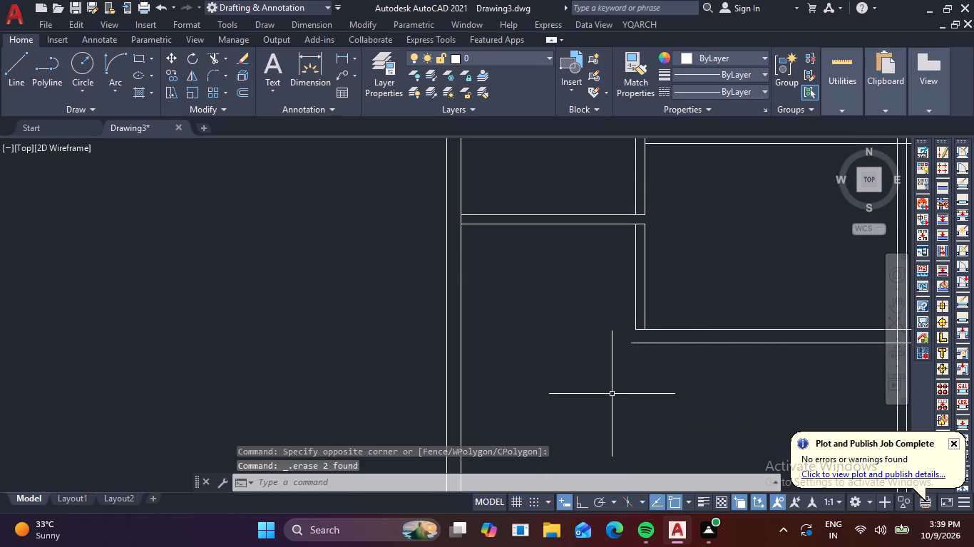
Offset the right line of the vertical partition segment below the new 6" horizontal partition 9" to the left.
{"action": "key", "text": "o"}
{"action": "key", "text": "Return"}
{"action": "type", "text": "9\""}
{"action": "key", "text": "Return"}
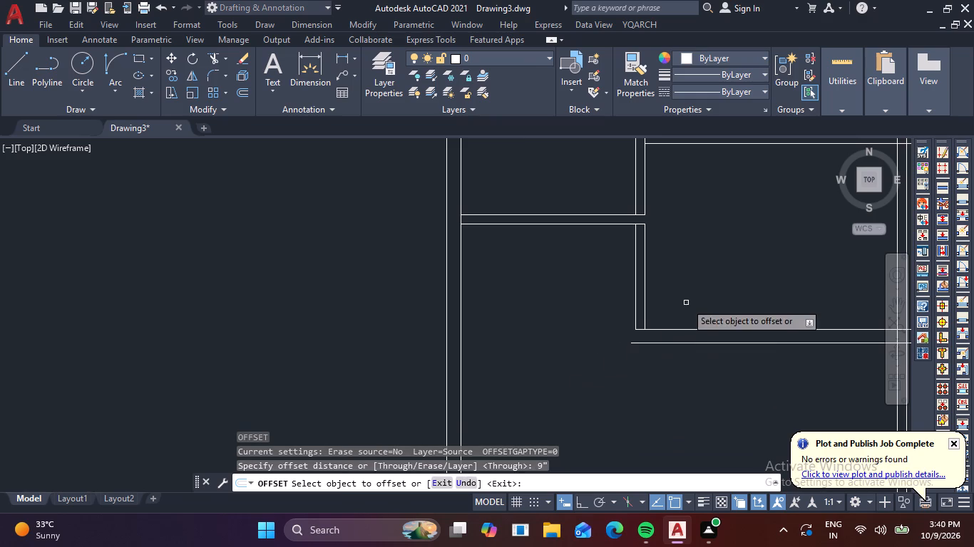
{"action": "left_click", "coordinate": [644, 283]}
{"action": "left_click", "coordinate": [582, 297]}
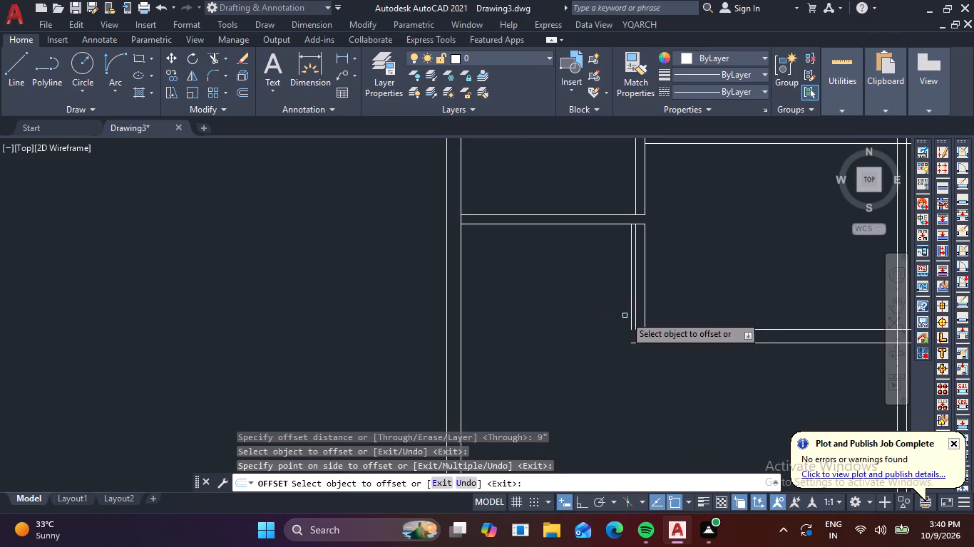
{"action": "key", "text": "Escape"}
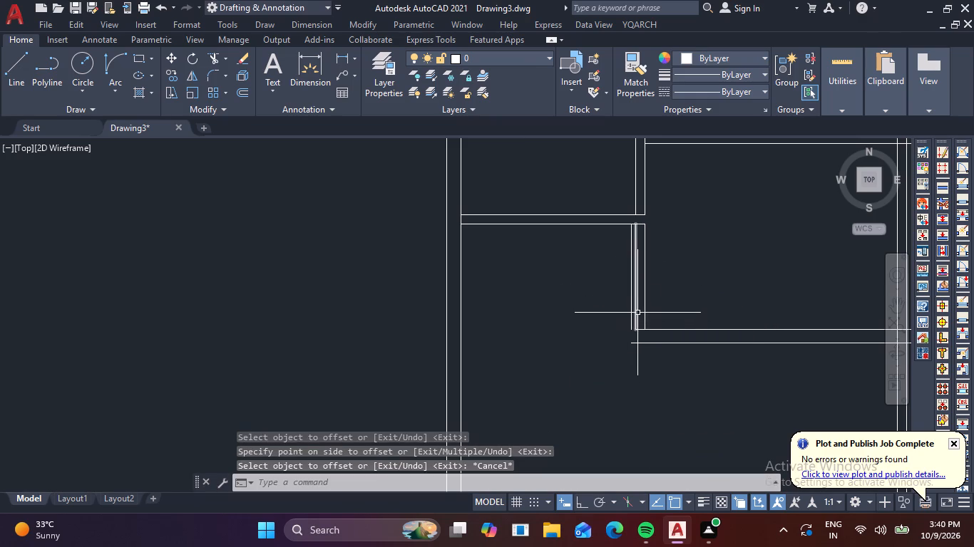
Delete the vertical segment's former left line, the middle of its three lines.
{"action": "left_click", "coordinate": [637, 311]}
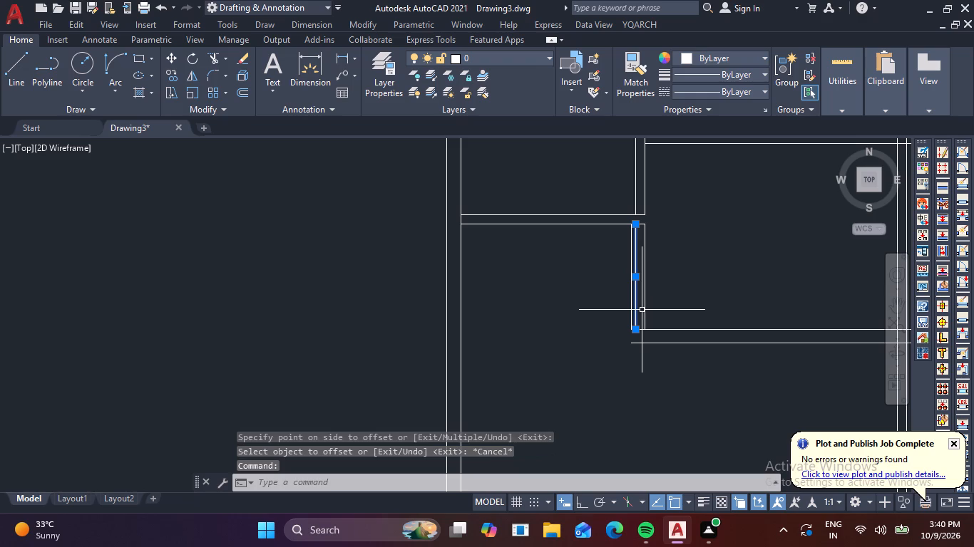
{"action": "key", "text": "Delete"}
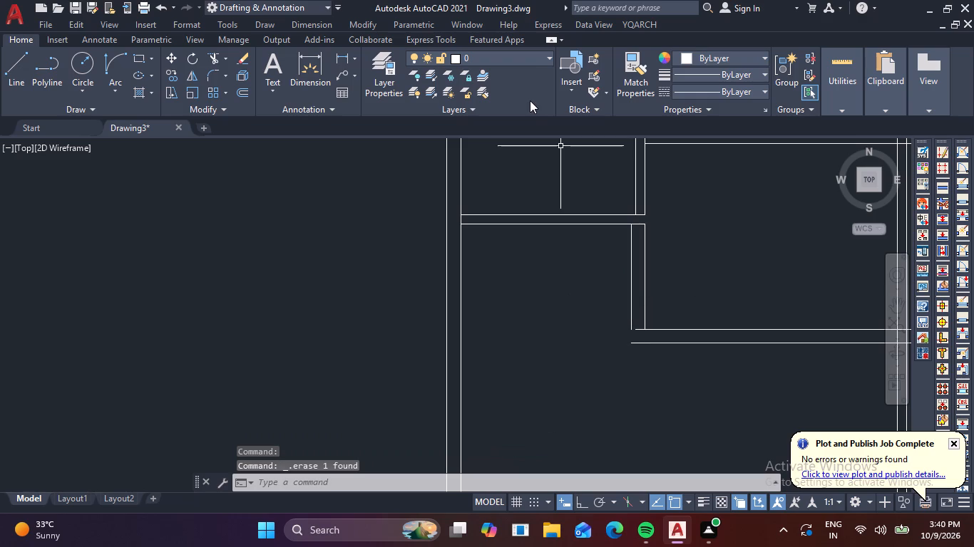
Fillet the left line of the 9" vertical segment with the lower line of the 9" horizontal wall into a square outer corner.
{"action": "key", "text": "f"}
{"action": "key", "text": "space"}
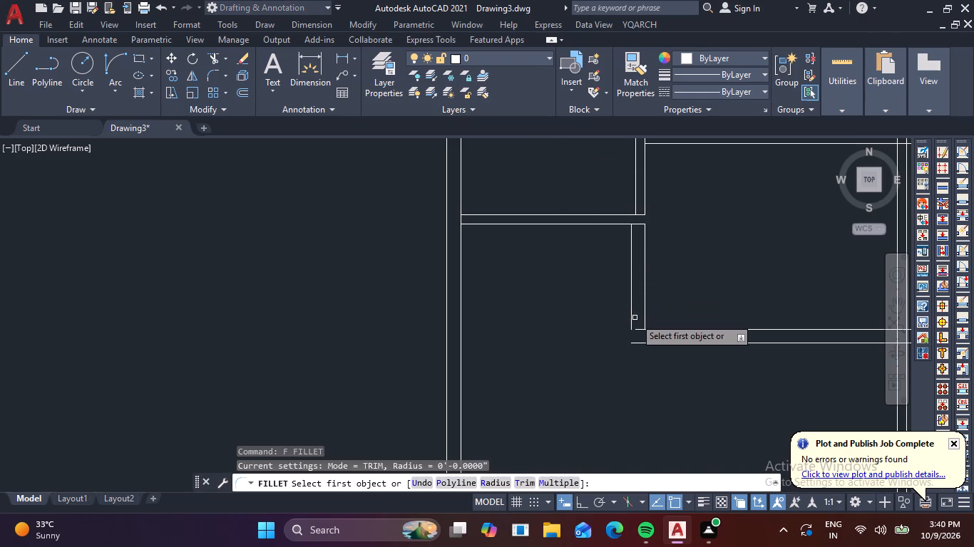
{"action": "left_click", "coordinate": [632, 317]}
{"action": "left_click", "coordinate": [638, 342]}
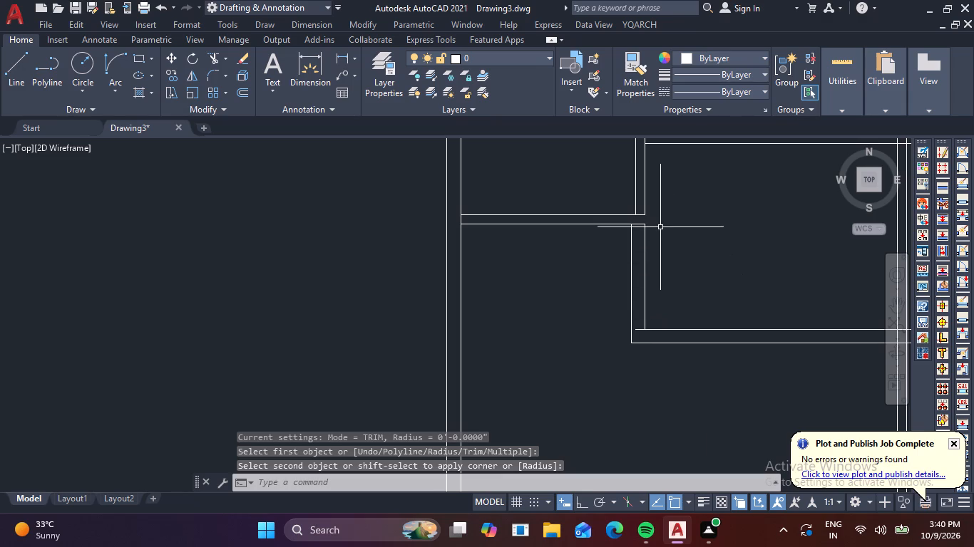
{"action": "key", "text": "Escape"}
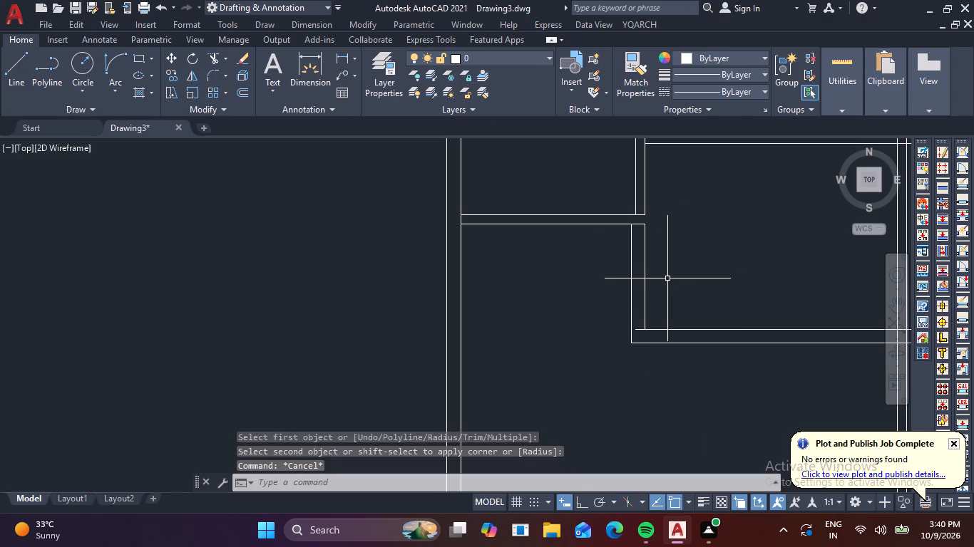
Extend the right line of the 9" vertical segment up to the top line of the 6" horizontal partition.
{"action": "key", "text": "e"}
{"action": "key", "text": "Escape"}
{"action": "key", "text": "e"}
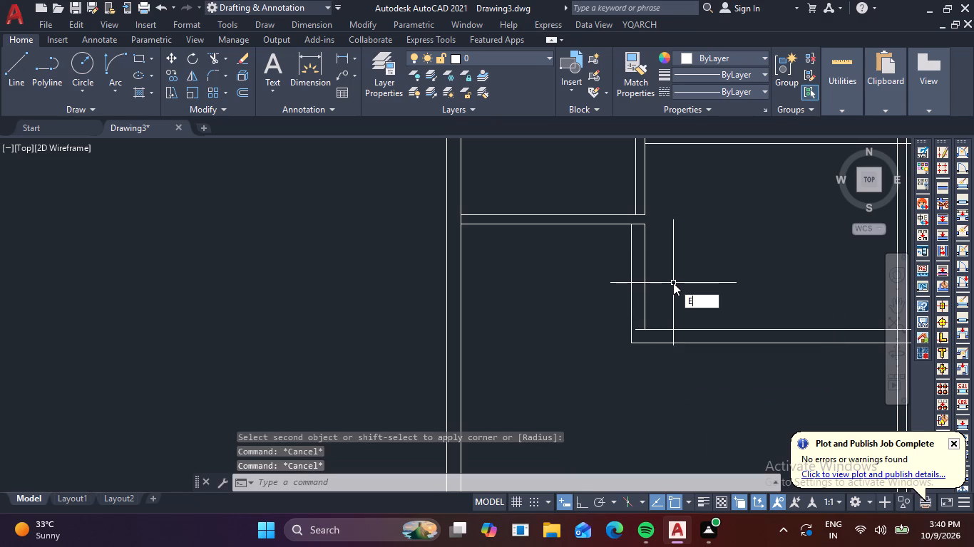
{"action": "key", "text": "x"}
{"action": "key", "text": "space"}
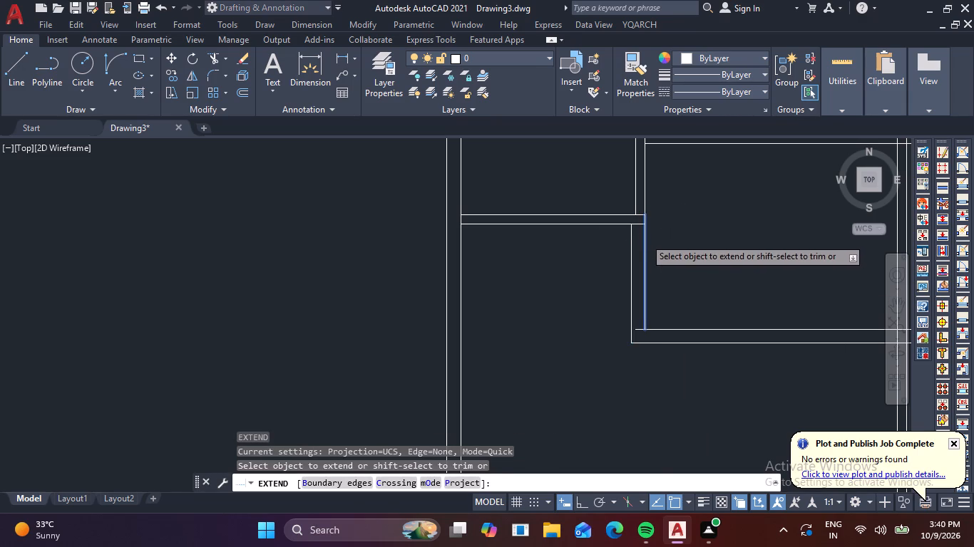
{"action": "left_click", "coordinate": [645, 238]}
{"action": "key", "text": "Escape"}
Trim the line end projecting into the 9" wall's lower-left corner and the 6" partition's lower line across the top of the vertical segment.
{"action": "key", "text": "t"}
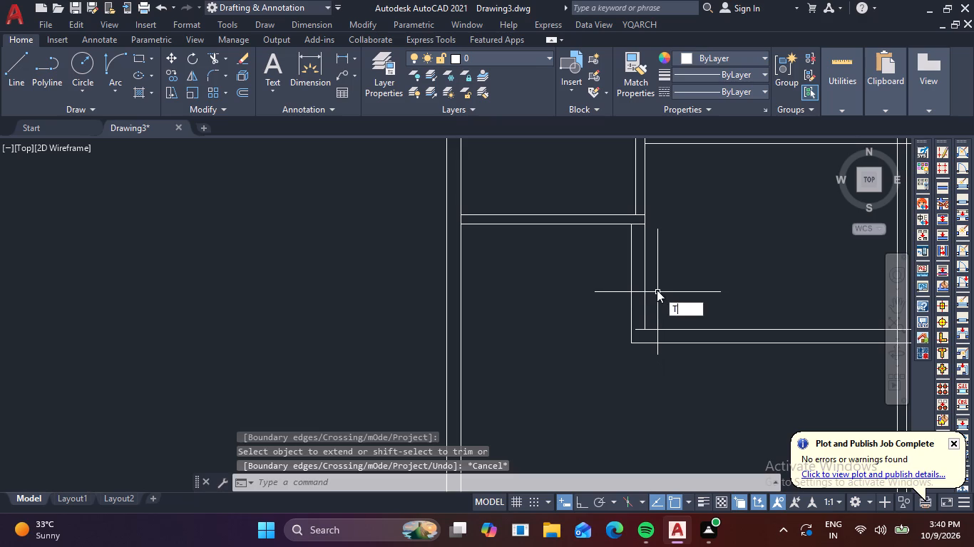
{"action": "key", "text": "r"}
{"action": "key", "text": "space"}
{"action": "scroll", "coordinate": [637, 321], "scroll_direction": "up", "scroll_amount": 3}
{"action": "left_click_drag", "start_coordinate": [640, 349], "coordinate": [640, 358]}
{"action": "left_click", "coordinate": [638, 366]}
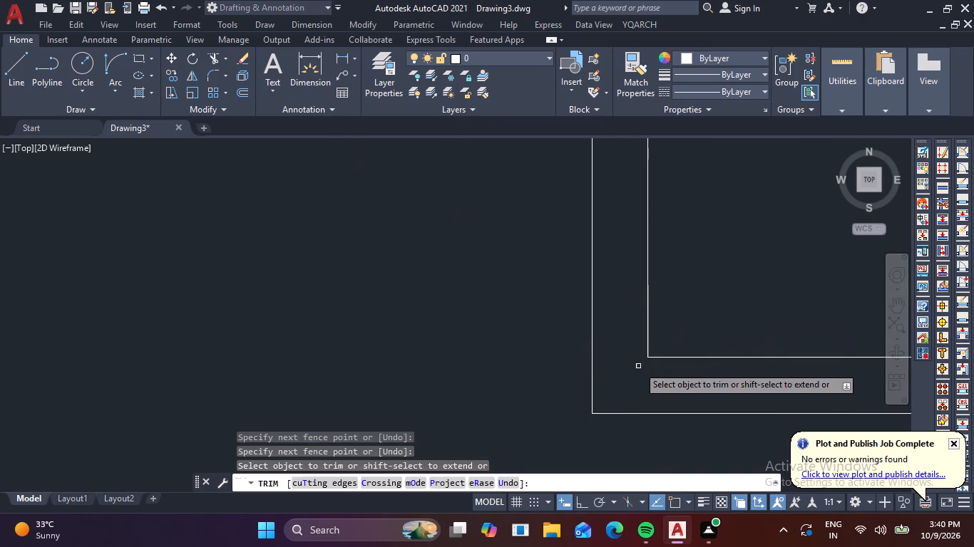
{"action": "scroll", "coordinate": [630, 360], "scroll_direction": "down", "scroll_amount": 3}
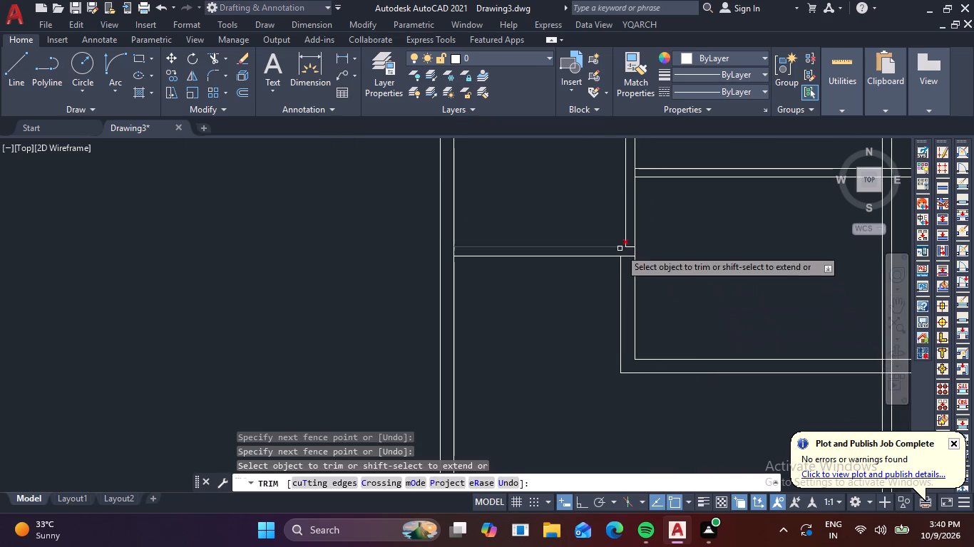
{"action": "left_click", "coordinate": [626, 256]}
{"action": "key", "text": "Escape"}
Trim the vertical partition's lines between the two left-side 6" horizontal partitions, keeping the short piece capping the right-side partition's end.
{"action": "scroll", "coordinate": [671, 258], "scroll_direction": "down", "scroll_amount": 2}
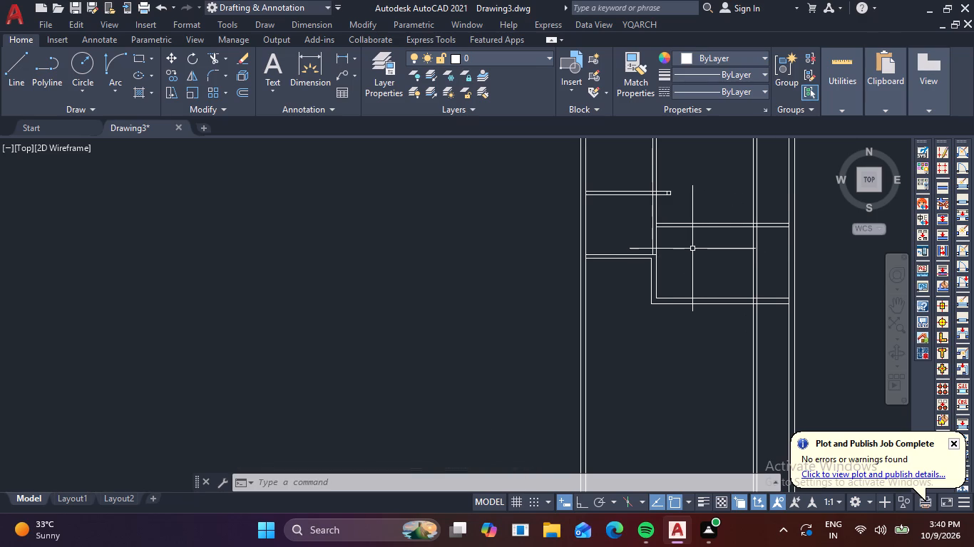
{"action": "scroll", "coordinate": [719, 260], "scroll_direction": "down", "scroll_amount": 1}
{"action": "middle_click_drag", "start_coordinate": [717, 261], "coordinate": [713, 301]}
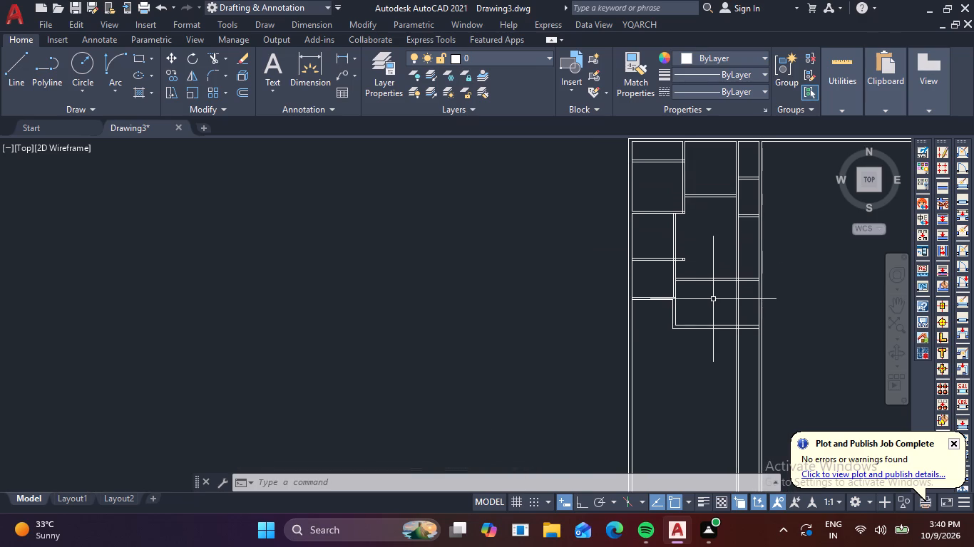
{"action": "scroll", "coordinate": [670, 288], "scroll_direction": "up", "scroll_amount": 2}
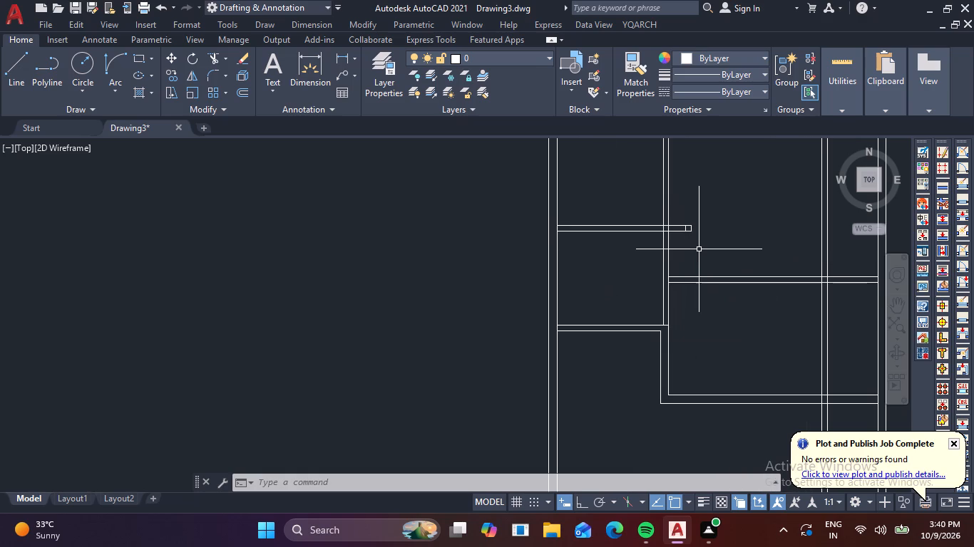
{"action": "key", "text": "Escape"}
{"action": "key", "text": "t"}
{"action": "key", "text": "r"}
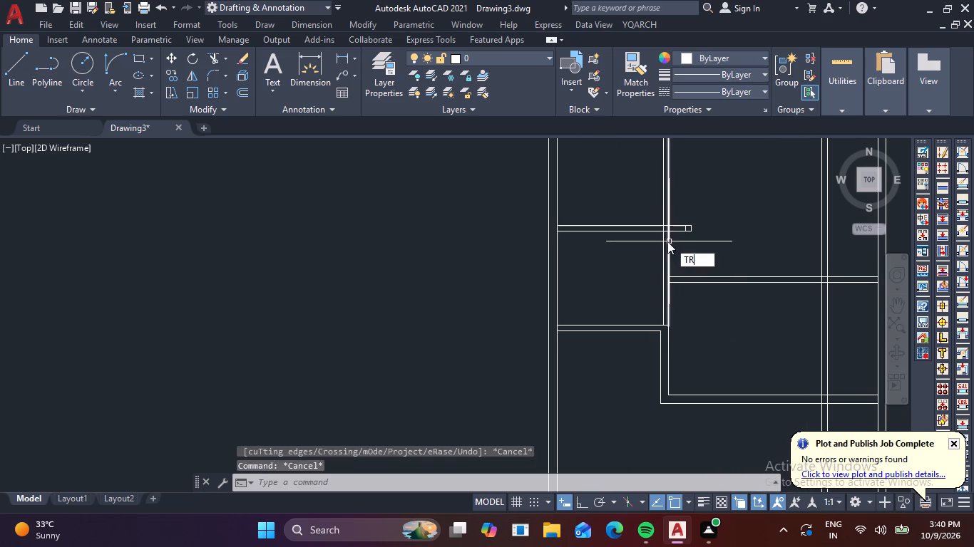
{"action": "key", "text": "space"}
{"action": "left_click_drag", "start_coordinate": [685, 242], "coordinate": [647, 256]}
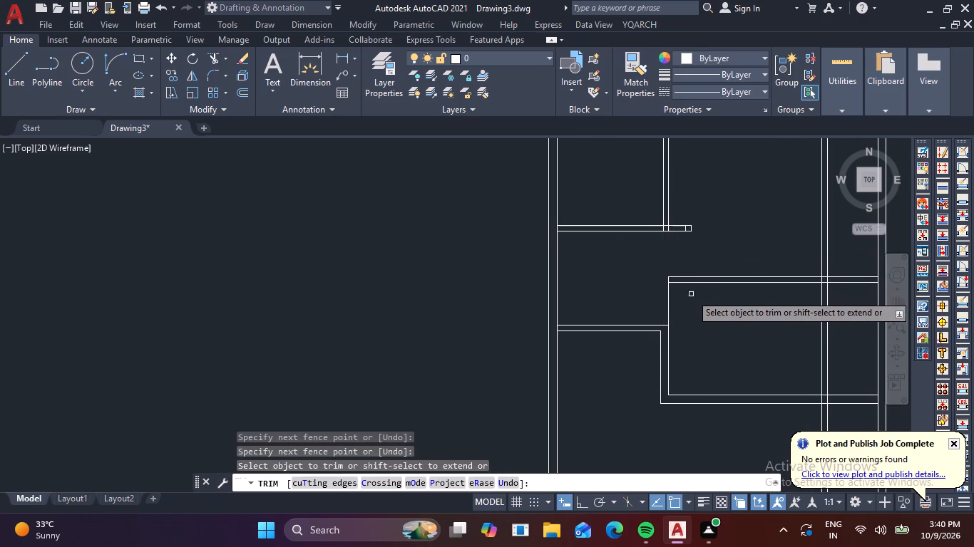
{"action": "left_click_drag", "start_coordinate": [683, 298], "coordinate": [650, 302]}
{"action": "key", "text": "Escape"}
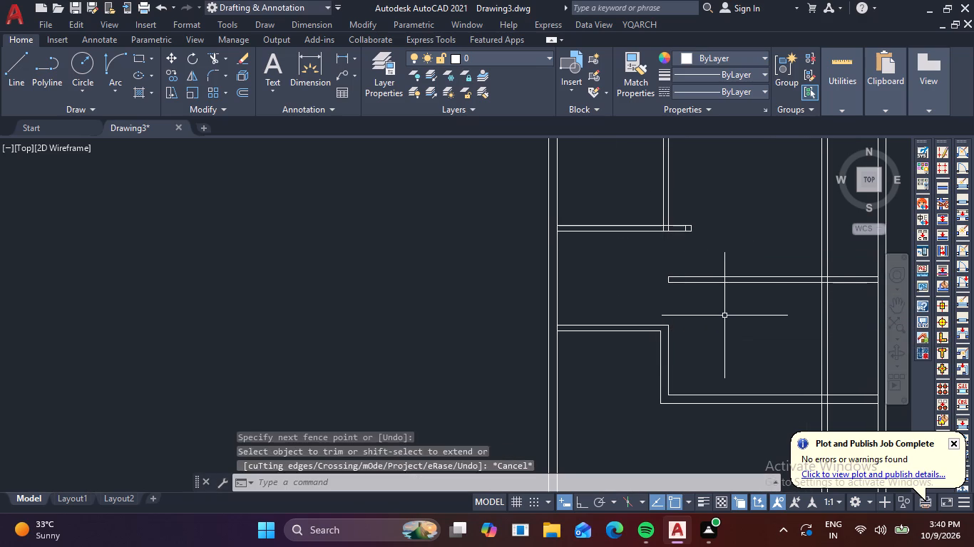
Trim the inner line of the left outer wall where the two 6" horizontal partitions meet it, opening both junctions.
{"action": "key", "text": "Escape"}
{"action": "key", "text": "Escape"}
{"action": "key", "text": "space"}
{"action": "key", "text": "space"}
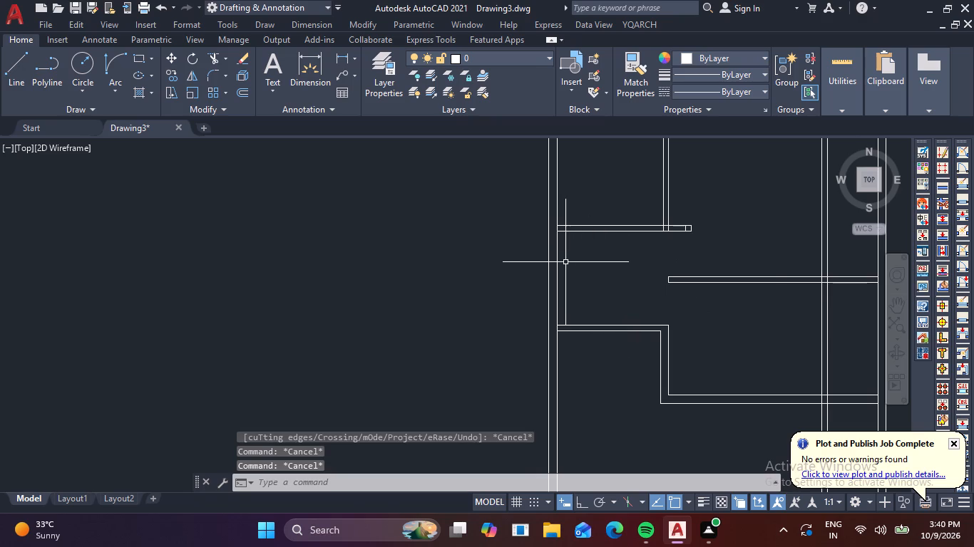
{"action": "scroll", "coordinate": [550, 232], "scroll_direction": "up", "scroll_amount": 3}
{"action": "left_click", "coordinate": [568, 232]}
{"action": "left_click", "coordinate": [558, 237]}
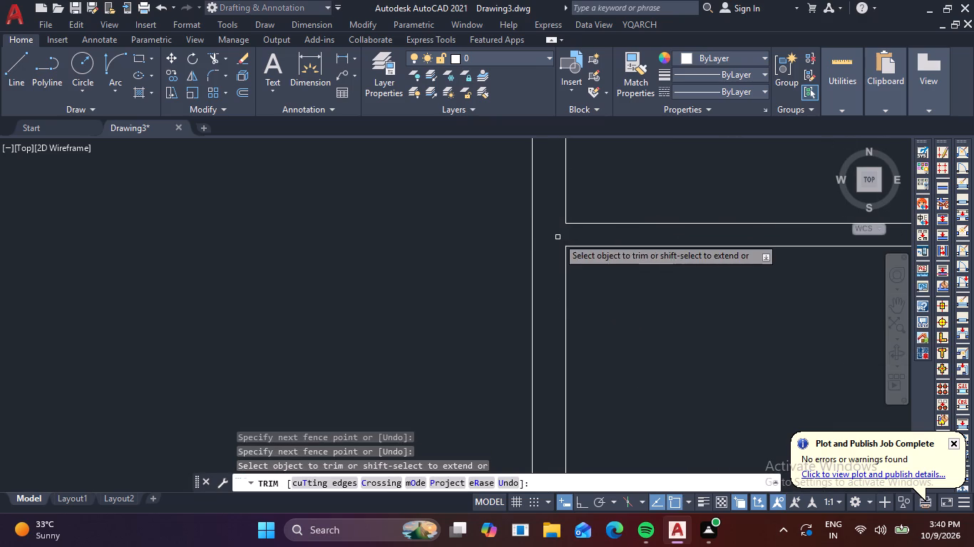
{"action": "scroll", "coordinate": [558, 237], "scroll_direction": "down", "scroll_amount": 3}
{"action": "middle_click_drag", "start_coordinate": [595, 293], "coordinate": [596, 224]}
{"action": "scroll", "coordinate": [595, 293], "scroll_direction": "up", "scroll_amount": 3}
{"action": "left_click", "coordinate": [523, 293]}
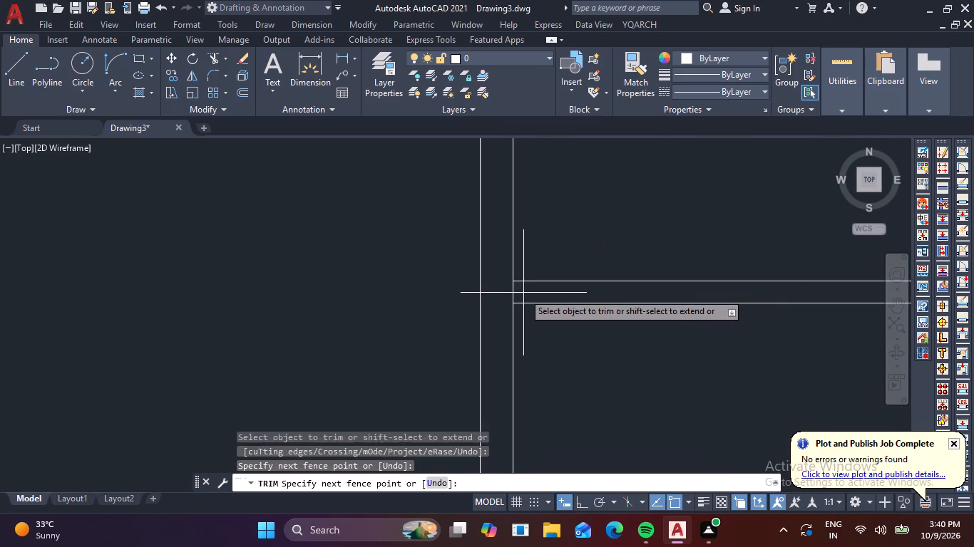
{"action": "left_click", "coordinate": [506, 292]}
{"action": "key", "text": "Escape"}
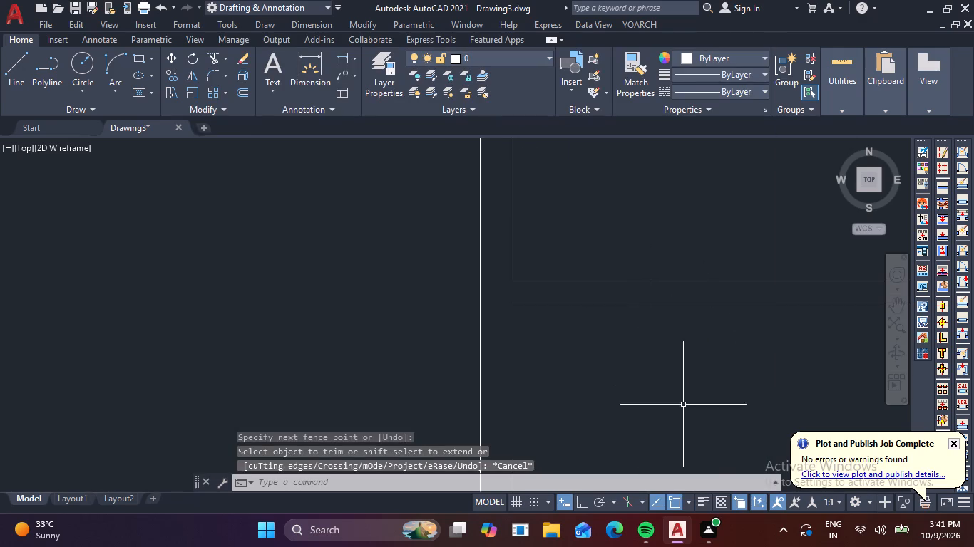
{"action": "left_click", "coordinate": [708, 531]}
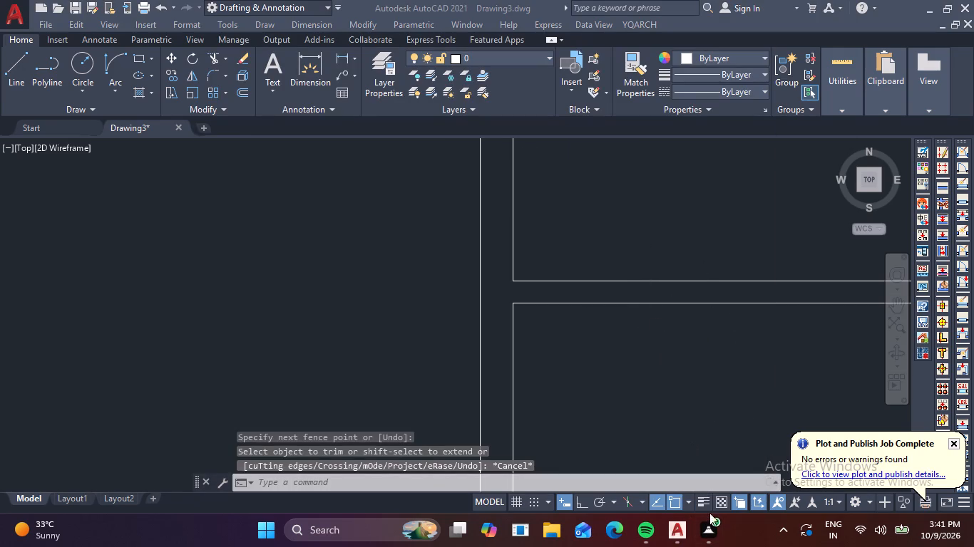
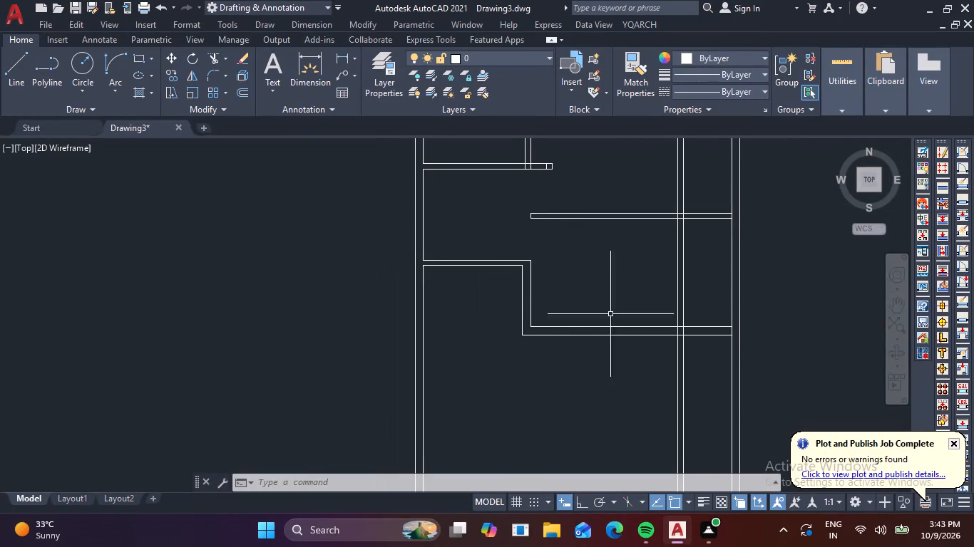
Extend the 9" wall's lower line and the stepped 6" partition's lower line to the outer faces of the right and left outer walls.
{"action": "scroll", "coordinate": [623, 335], "scroll_direction": "up", "scroll_amount": 1}
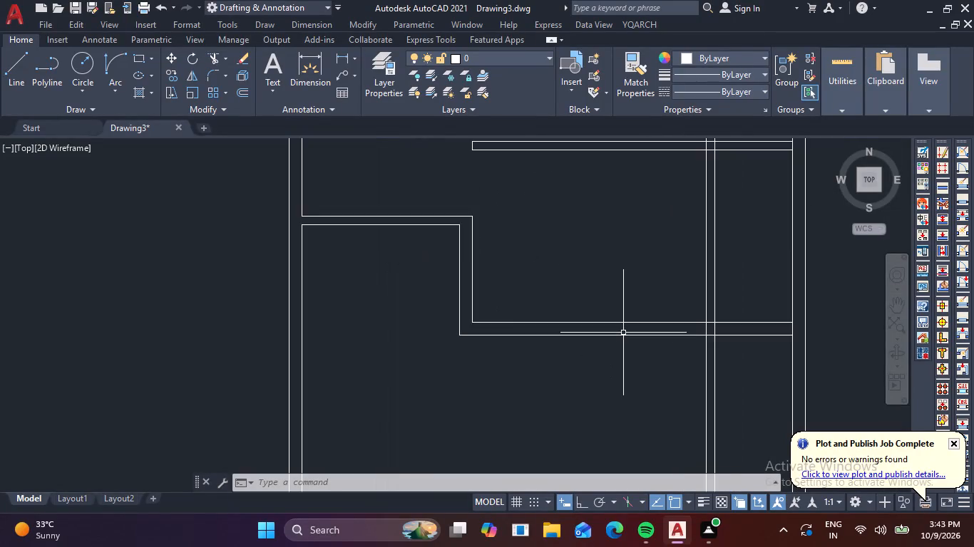
{"action": "scroll", "coordinate": [623, 333], "scroll_direction": "down", "scroll_amount": 2}
{"action": "scroll", "coordinate": [685, 367], "scroll_direction": "up", "scroll_amount": 2}
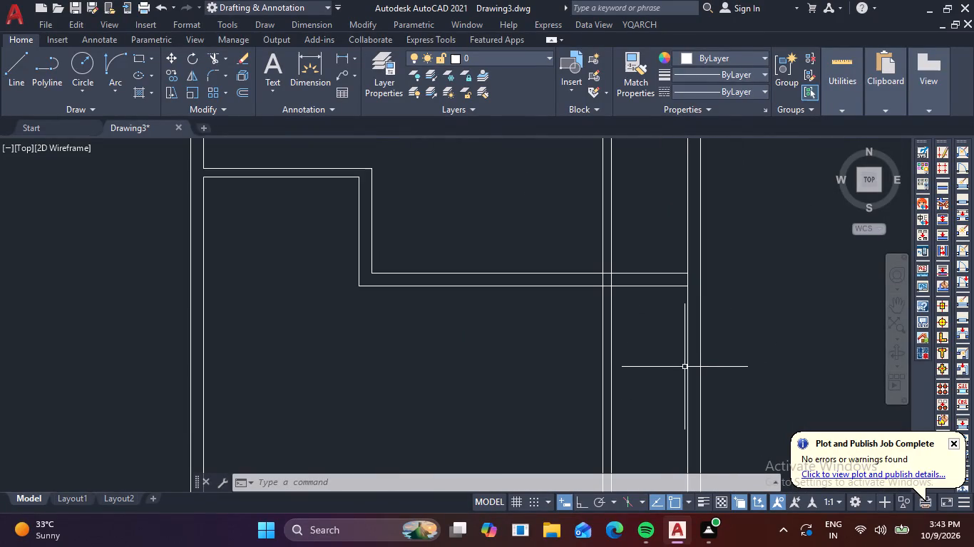
{"action": "key", "text": "Escape"}
{"action": "key", "text": "Escape"}
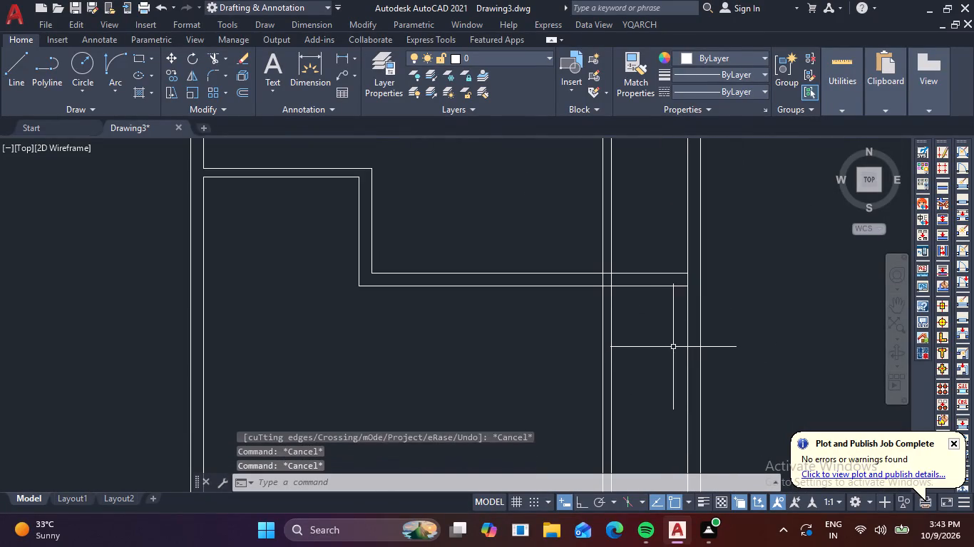
{"action": "key", "text": "Escape"}
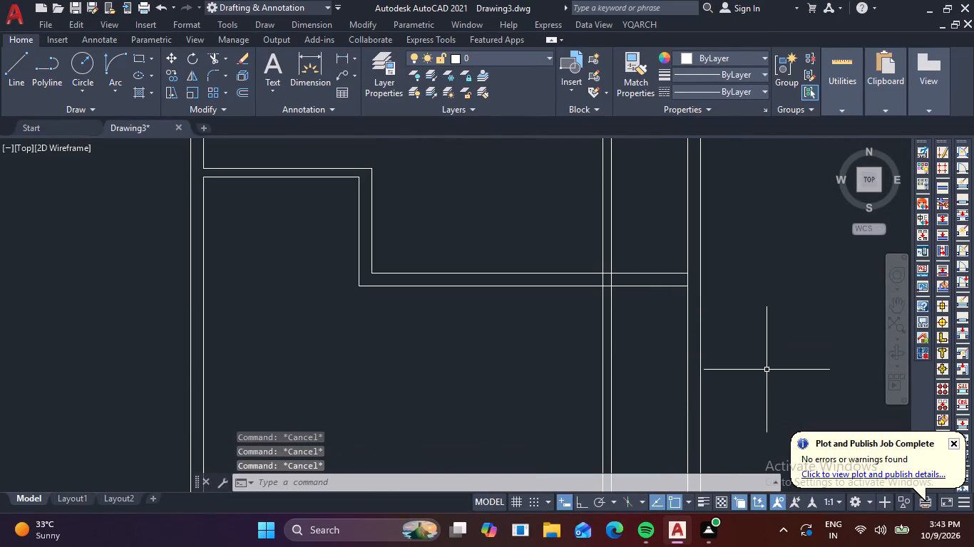
{"action": "type", "text": "EX"}
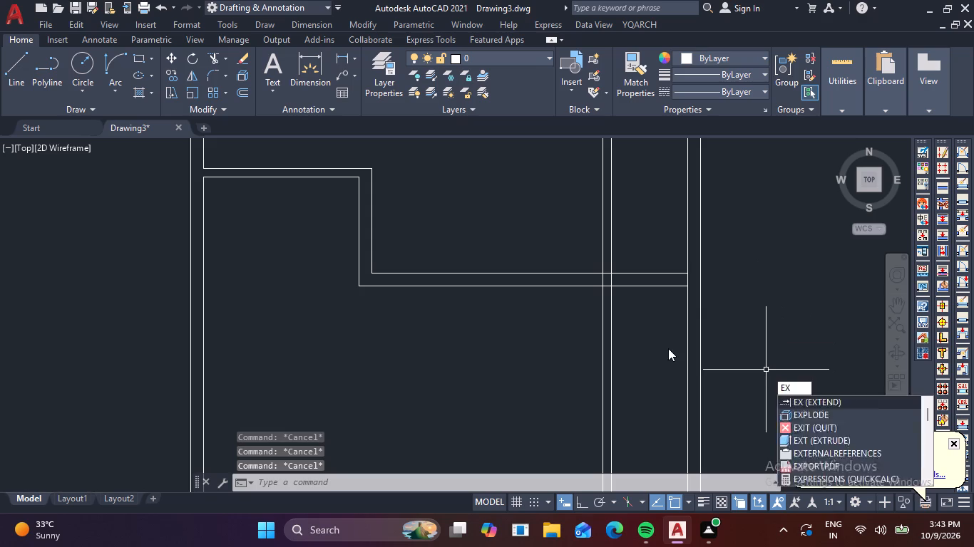
{"action": "key", "text": "space"}
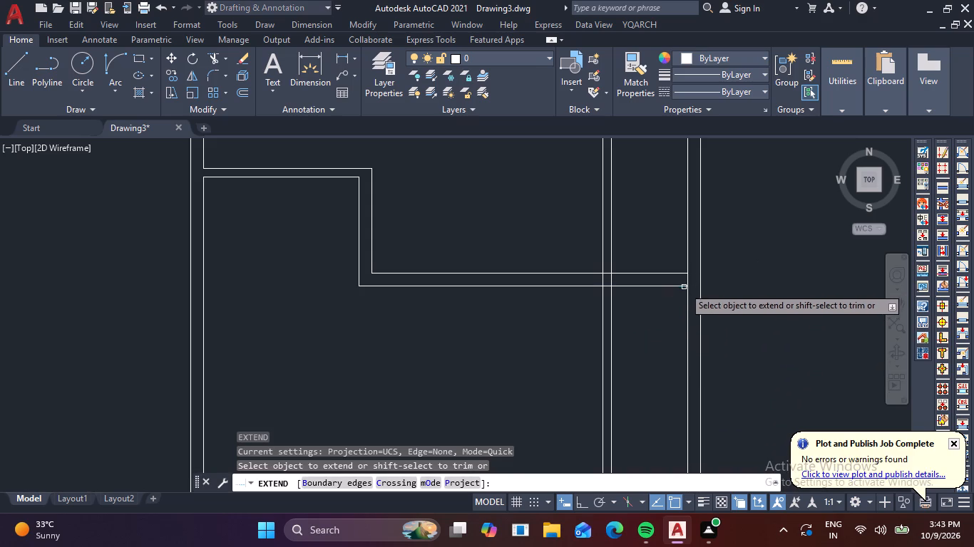
{"action": "left_click", "coordinate": [681, 285]}
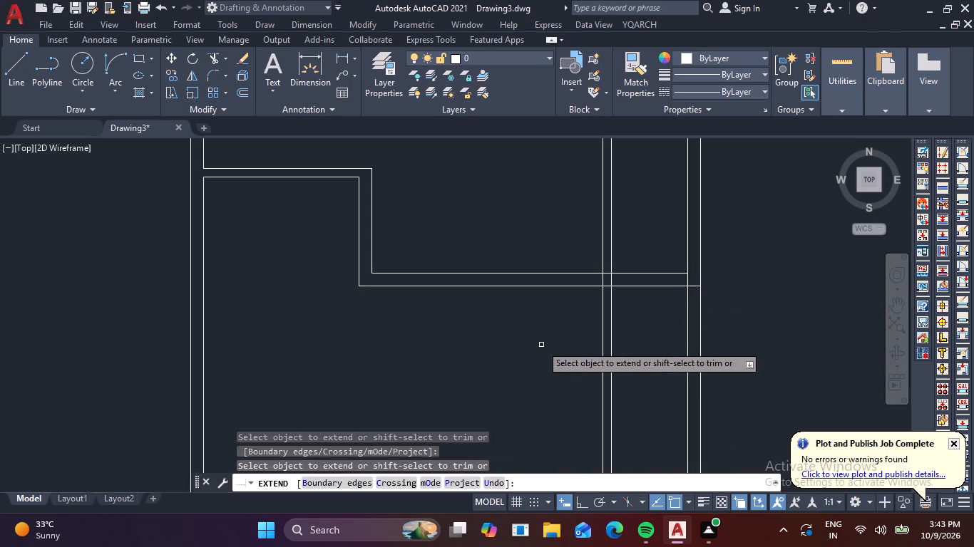
{"action": "middle_click_drag", "start_coordinate": [426, 347], "coordinate": [667, 373]}
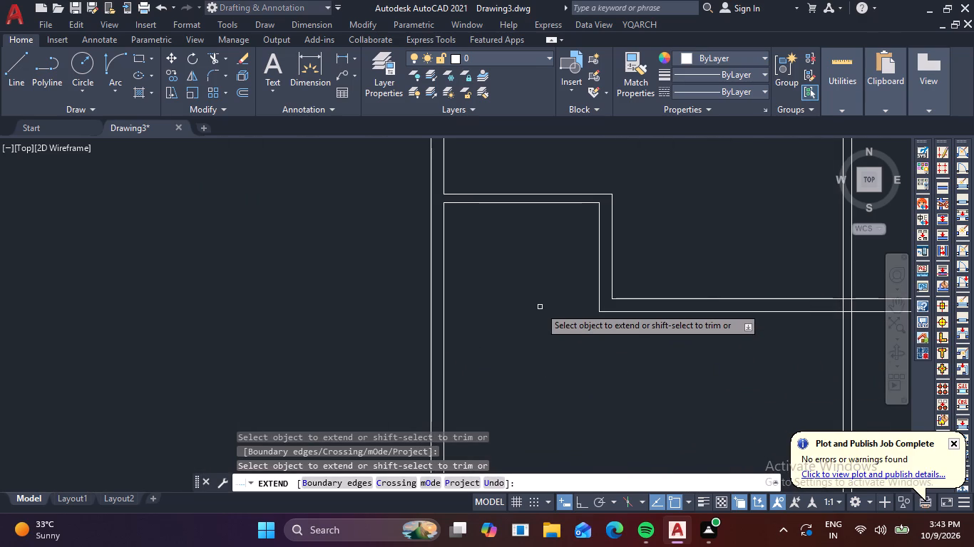
{"action": "left_click", "coordinate": [453, 203]}
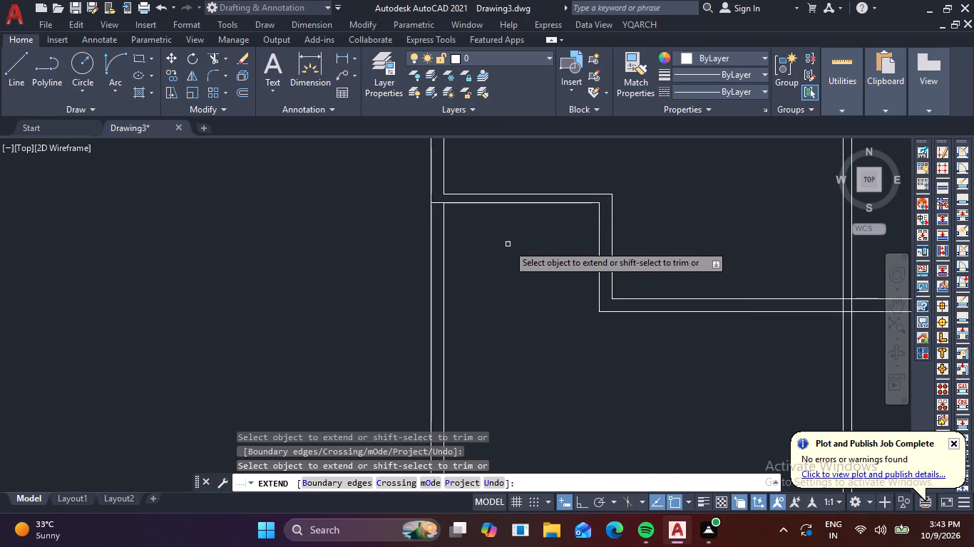
{"action": "scroll", "coordinate": [513, 249], "scroll_direction": "down", "scroll_amount": 2}
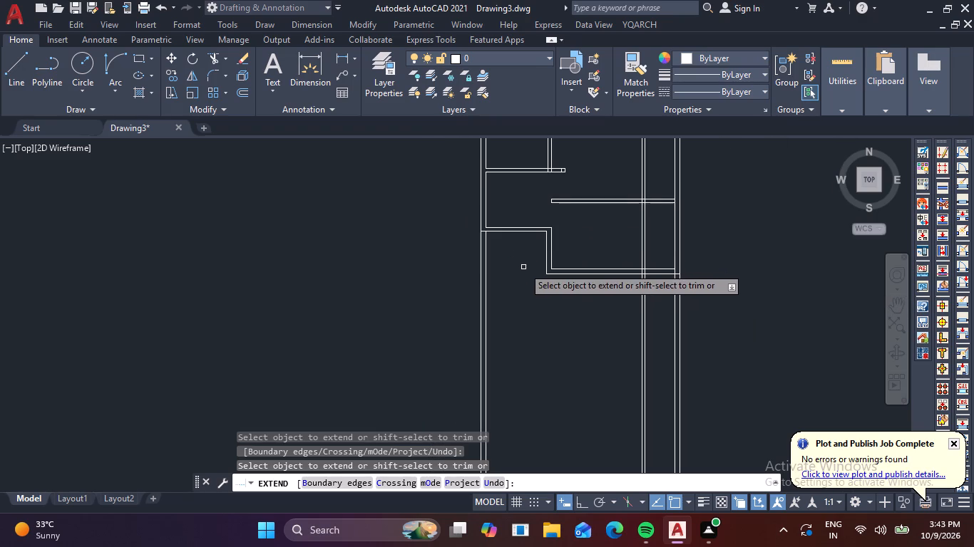
{"action": "middle_click_drag", "start_coordinate": [524, 270], "coordinate": [476, 305]}
{"action": "key", "text": "Escape"}
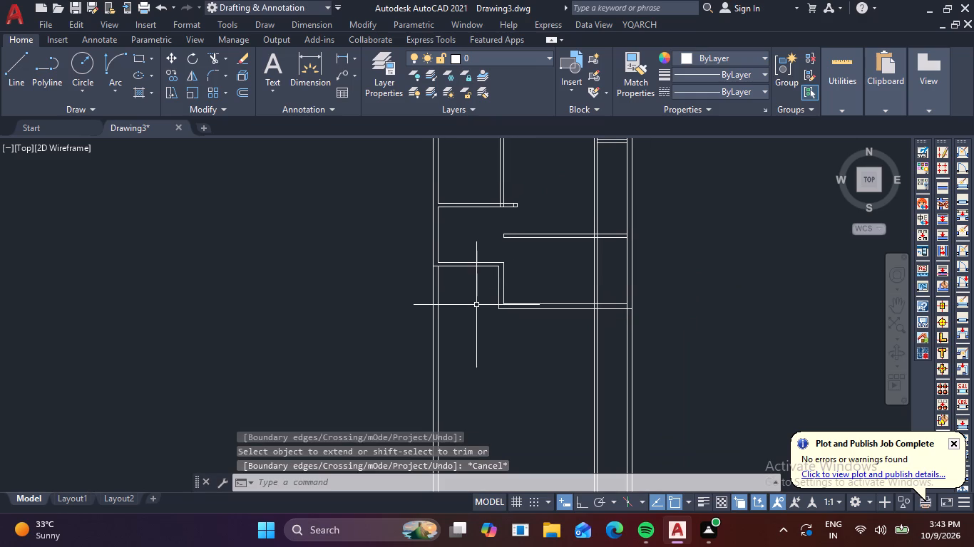
Offset the lower line of the stepped left-side 6" partition downward by 12'5".
{"action": "key", "text": "o"}
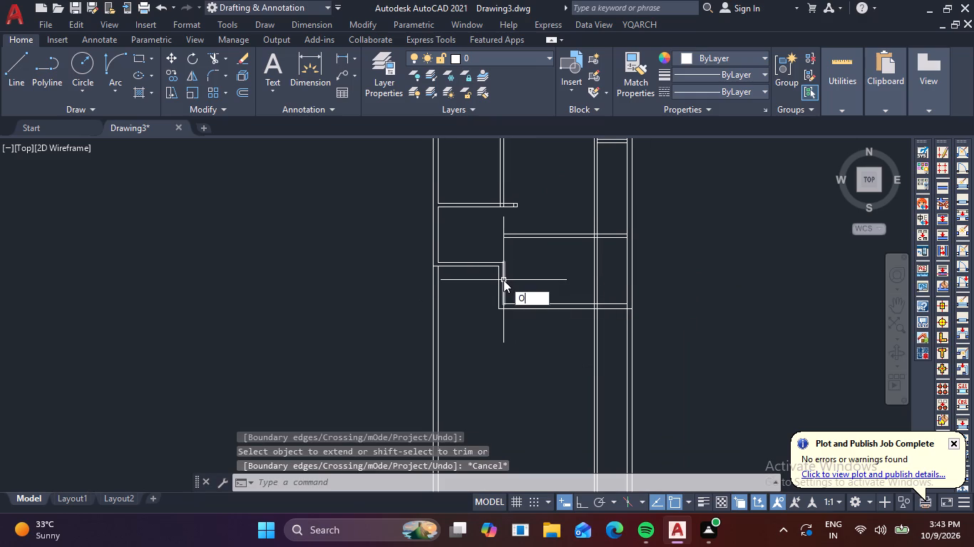
{"action": "key", "text": "Return"}
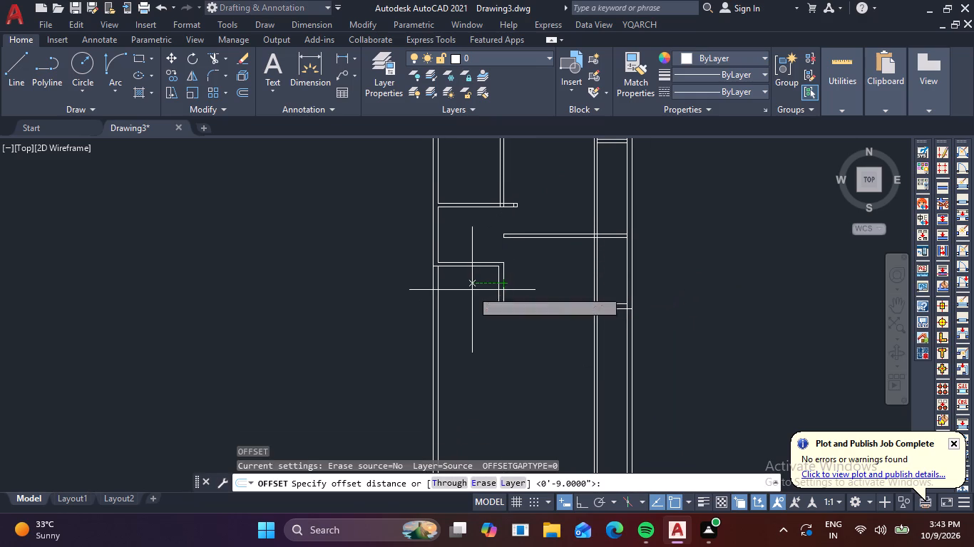
{"action": "type", "text": "12"}
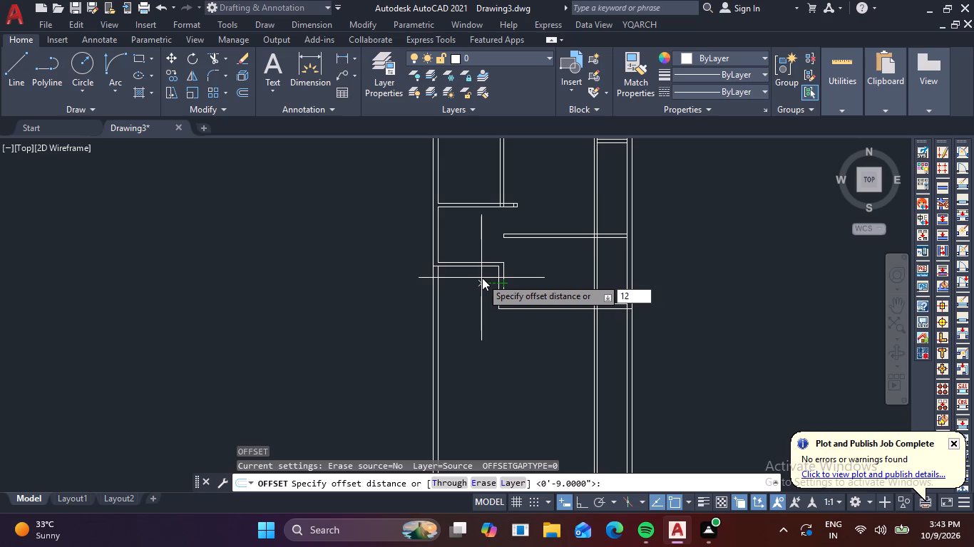
{"action": "key", "text": "apostrophe"}
{"action": "key", "text": "5"}
{"action": "key", "text": "shift+quotedbl"}
{"action": "key", "text": "Return"}
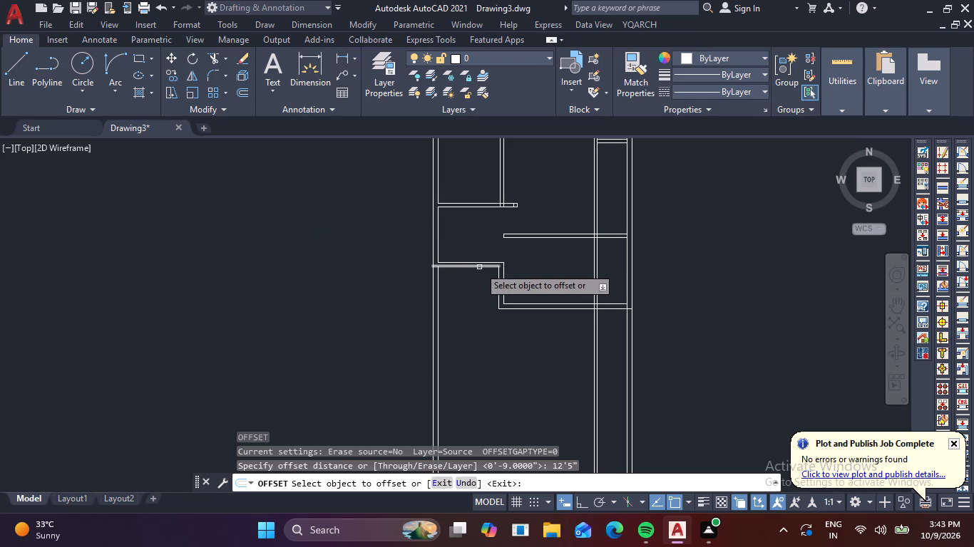
{"action": "left_click", "coordinate": [479, 267]}
{"action": "left_click", "coordinate": [494, 339]}
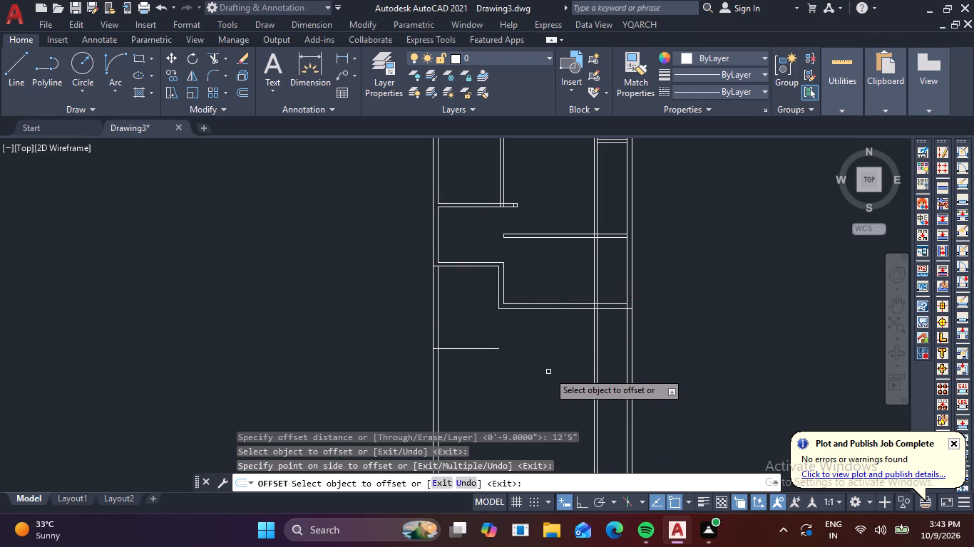
{"action": "middle_click_drag", "start_coordinate": [550, 375], "coordinate": [511, 447]}
{"action": "scroll", "coordinate": [536, 426], "scroll_direction": "down", "scroll_amount": 2}
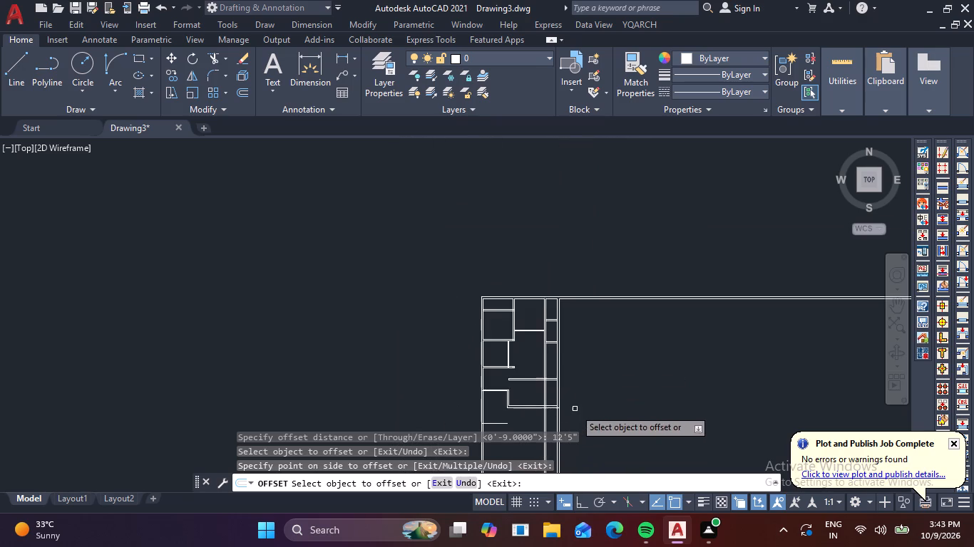
{"action": "scroll", "coordinate": [577, 404], "scroll_direction": "up", "scroll_amount": 2}
{"action": "middle_click_drag", "start_coordinate": [587, 392], "coordinate": [704, 225]}
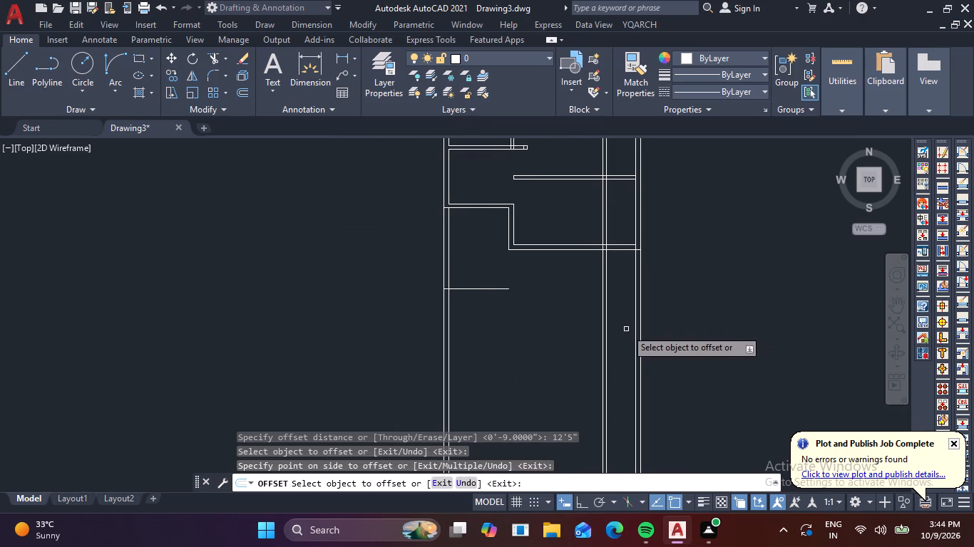
{"action": "key", "text": "Escape"}
Extend the new horizontal line across the vertical partition to the outer line of the right outer wall.
{"action": "key", "text": "e"}
{"action": "key", "text": "x"}
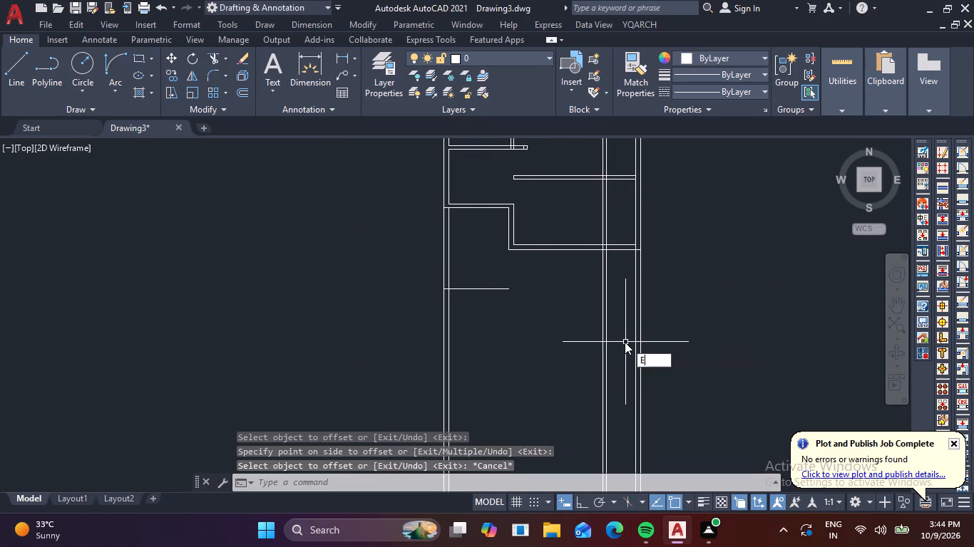
{"action": "key", "text": "space"}
{"action": "left_click", "coordinate": [496, 290]}
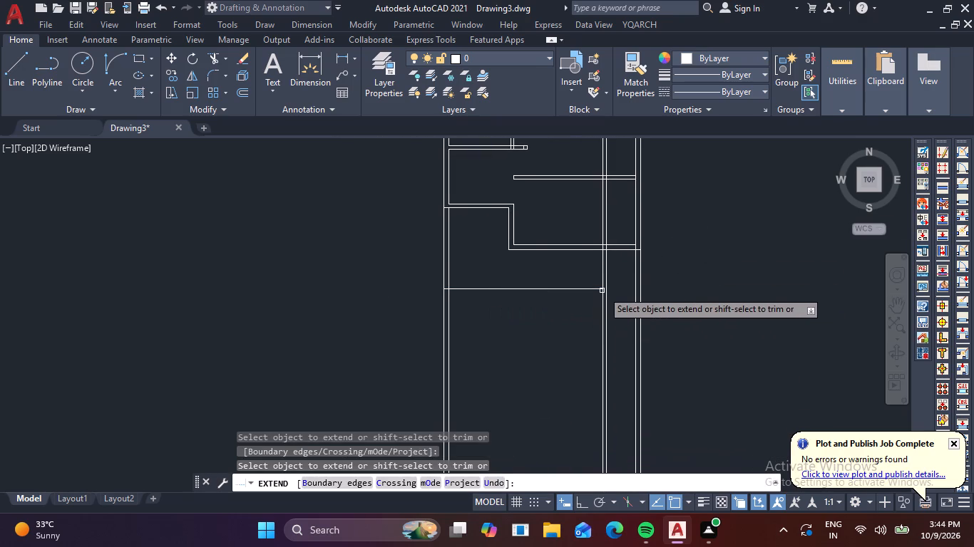
{"action": "left_click", "coordinate": [595, 289]}
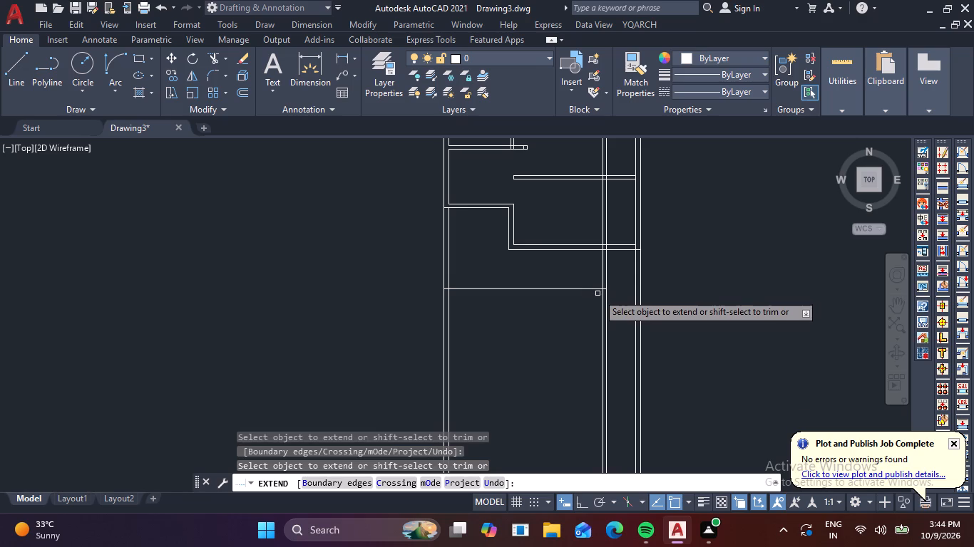
{"action": "left_click", "coordinate": [598, 290]}
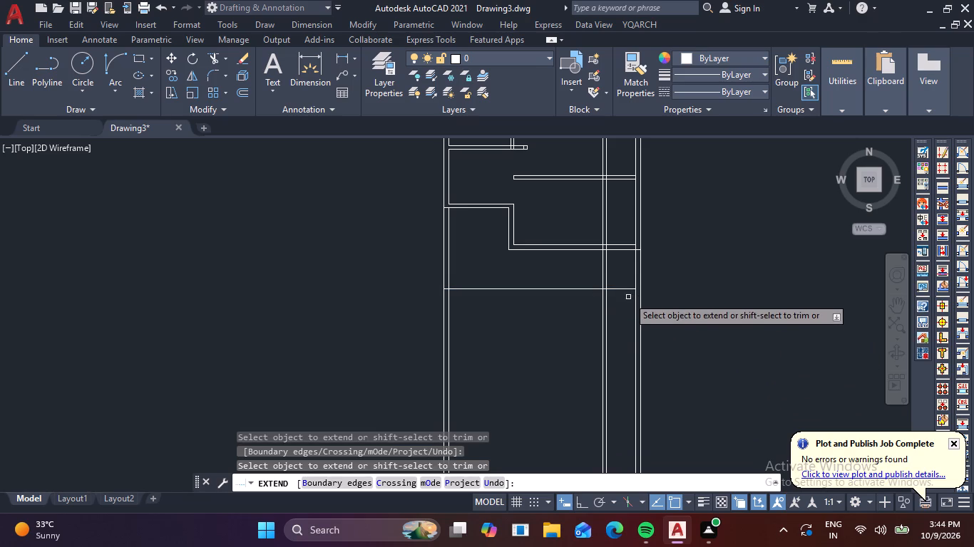
{"action": "left_click", "coordinate": [629, 288]}
{"action": "key", "text": "Escape"}
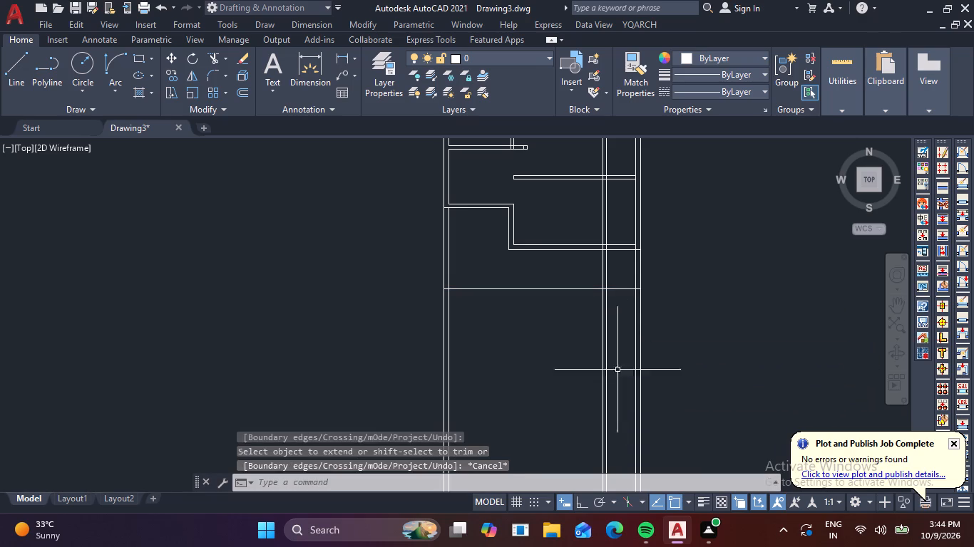
{"action": "key", "text": "Escape"}
Trim the lines of both outer walls and the vertical partition below the new bottom horizontal line.
{"action": "key", "text": "t"}
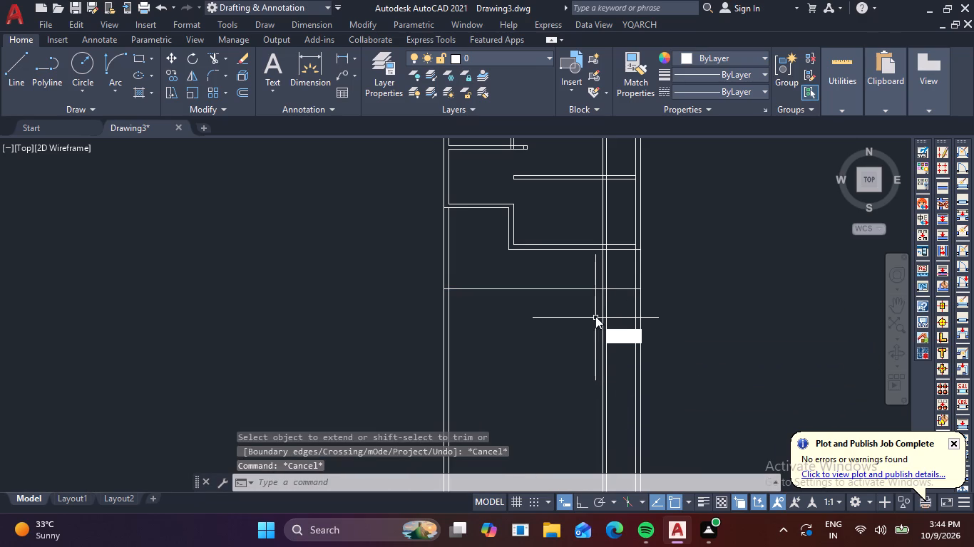
{"action": "key", "text": "r"}
{"action": "key", "text": "space"}
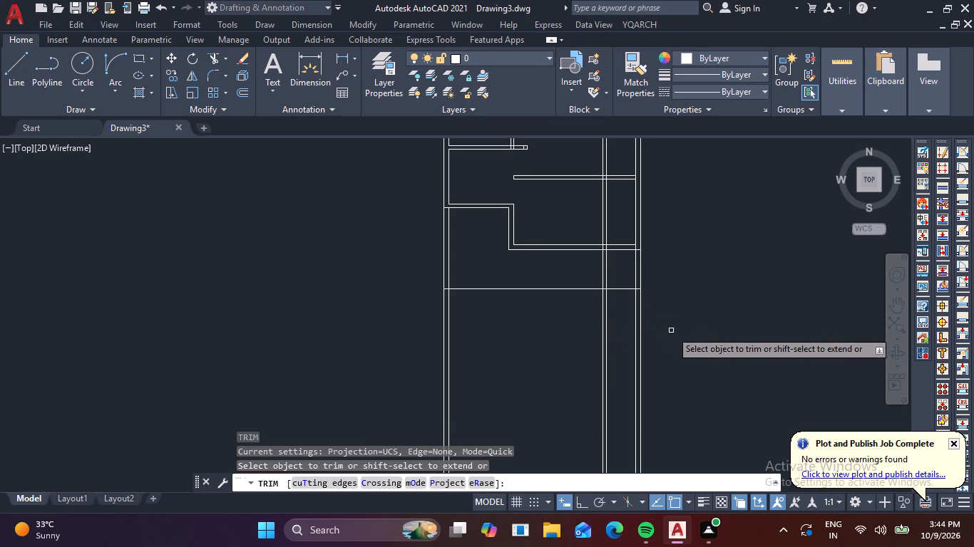
{"action": "left_click_drag", "start_coordinate": [685, 336], "coordinate": [653, 336]}
{"action": "left_click_drag", "start_coordinate": [410, 325], "coordinate": [490, 328]}
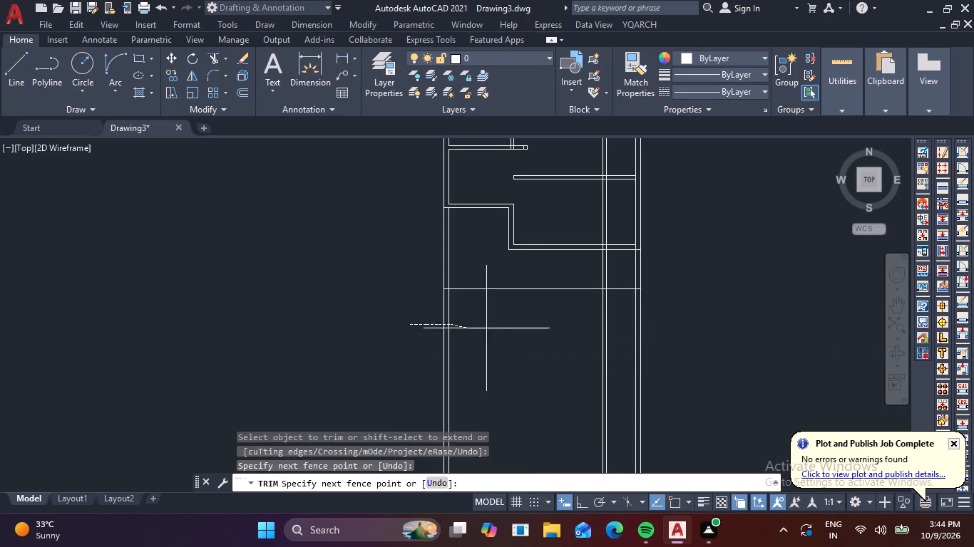
{"action": "left_click_drag", "start_coordinate": [490, 328], "coordinate": [715, 328]}
{"action": "key", "text": "Escape"}
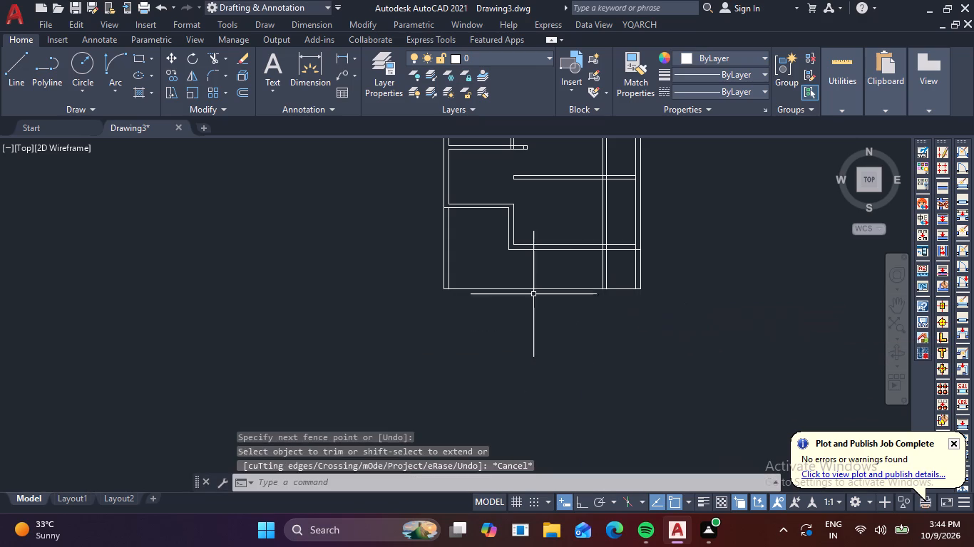
{"action": "key", "text": "Escape"}
Offset the upper line of the stepped left-side partition's short horizontal run downward by 9".
{"action": "scroll", "coordinate": [523, 268], "scroll_direction": "up", "scroll_amount": 2}
{"action": "middle_click_drag", "start_coordinate": [524, 266], "coordinate": [569, 534]}
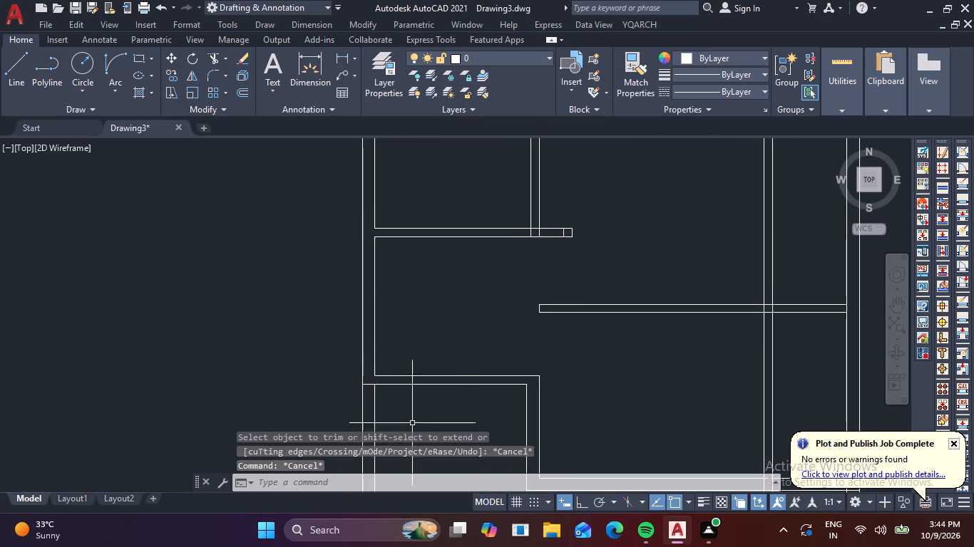
{"action": "key", "text": "o"}
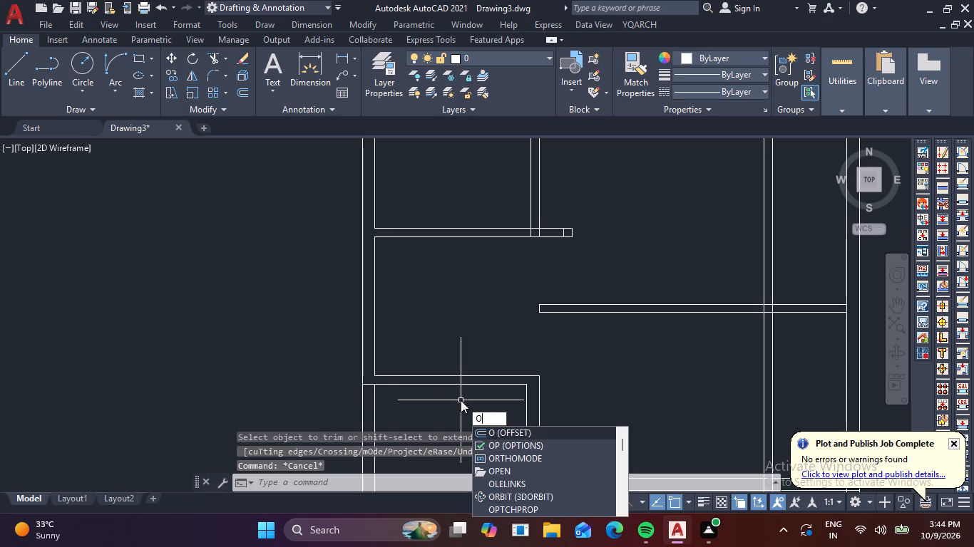
{"action": "key", "text": "Return"}
{"action": "scroll", "coordinate": [506, 376], "scroll_direction": "down", "scroll_amount": 2}
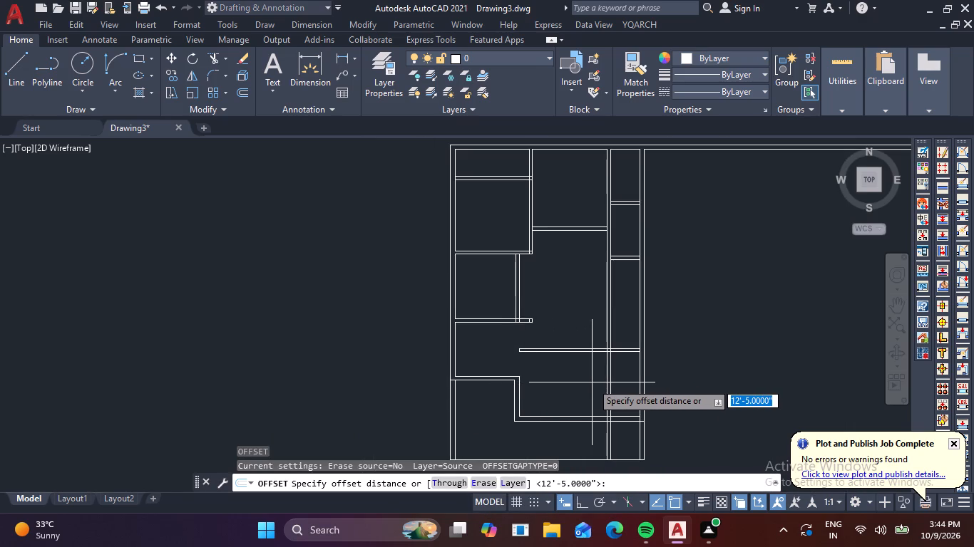
{"action": "scroll", "coordinate": [495, 385], "scroll_direction": "up", "scroll_amount": 2}
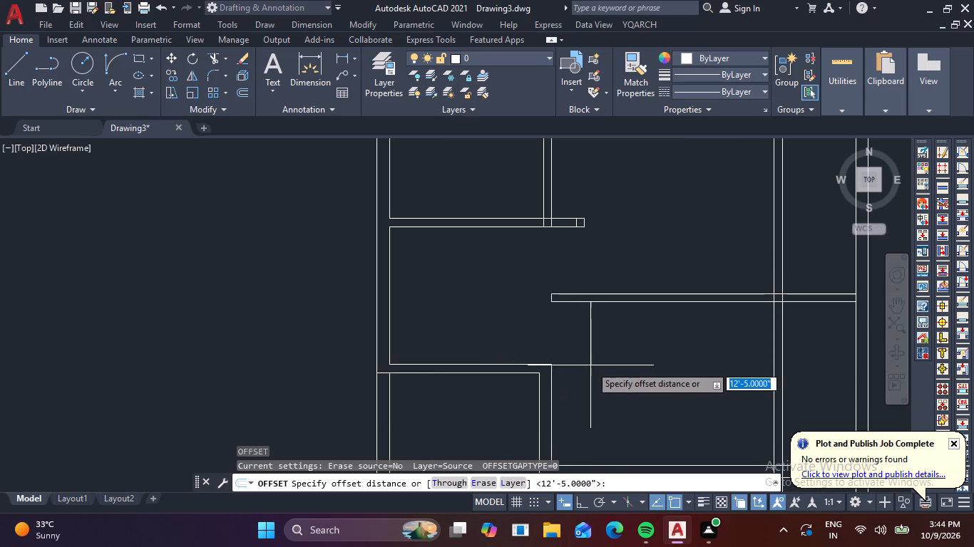
{"action": "key", "text": "9"}
{"action": "key", "text": "shift+quotedbl"}
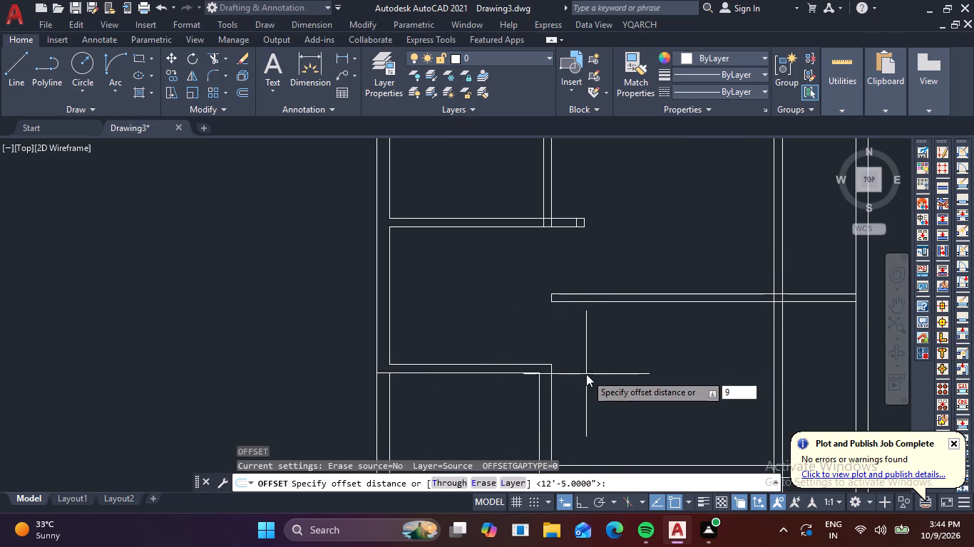
{"action": "key", "text": "Return"}
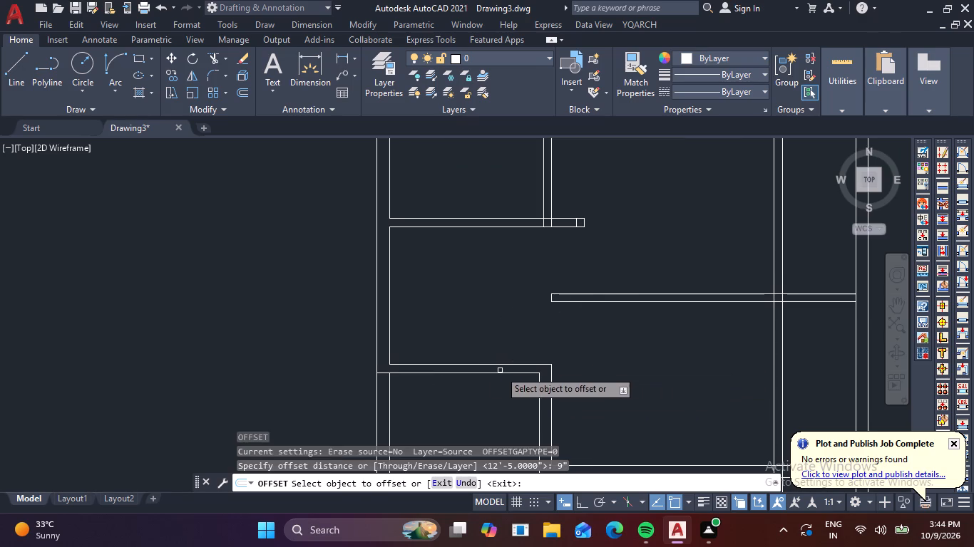
{"action": "left_click", "coordinate": [484, 365]}
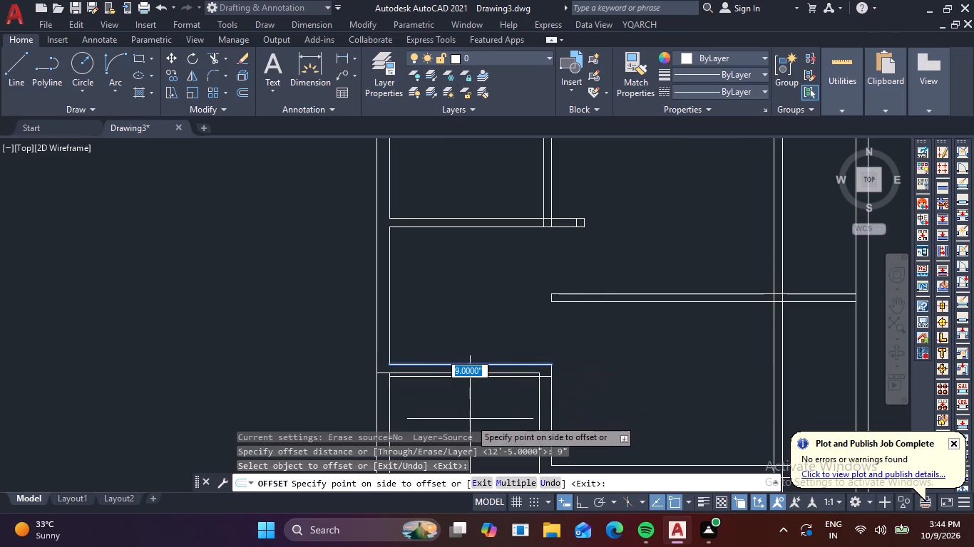
{"action": "left_click", "coordinate": [469, 425]}
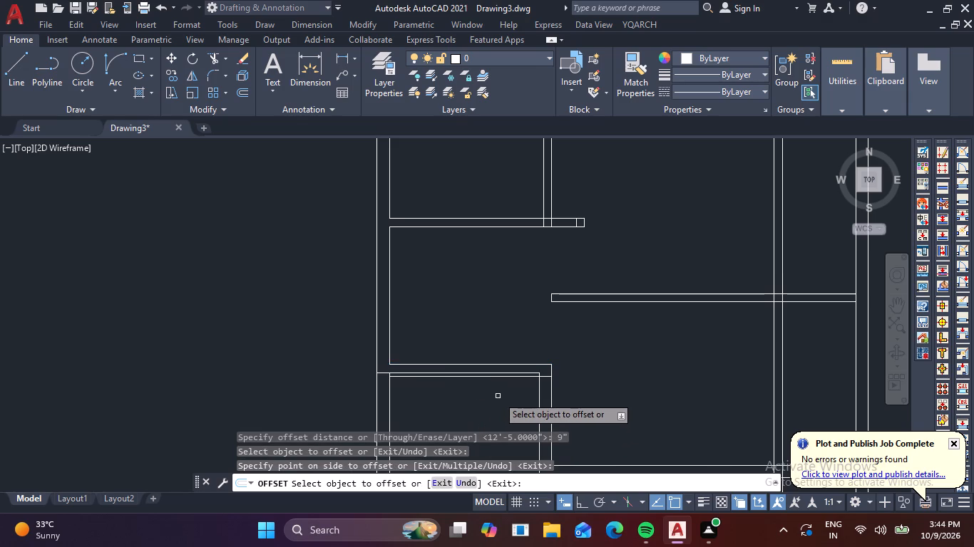
{"action": "key", "text": "Escape"}
Delete the former 6" lower line of the stepped left-side partition, between its upper line and the new 9" offset.
{"action": "scroll", "coordinate": [513, 386], "scroll_direction": "up", "scroll_amount": 2}
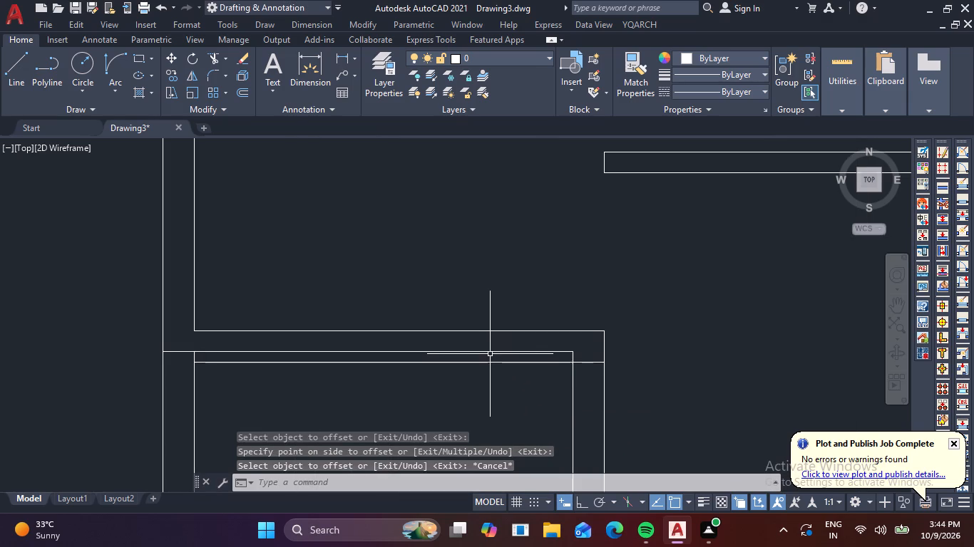
{"action": "left_click", "coordinate": [490, 352]}
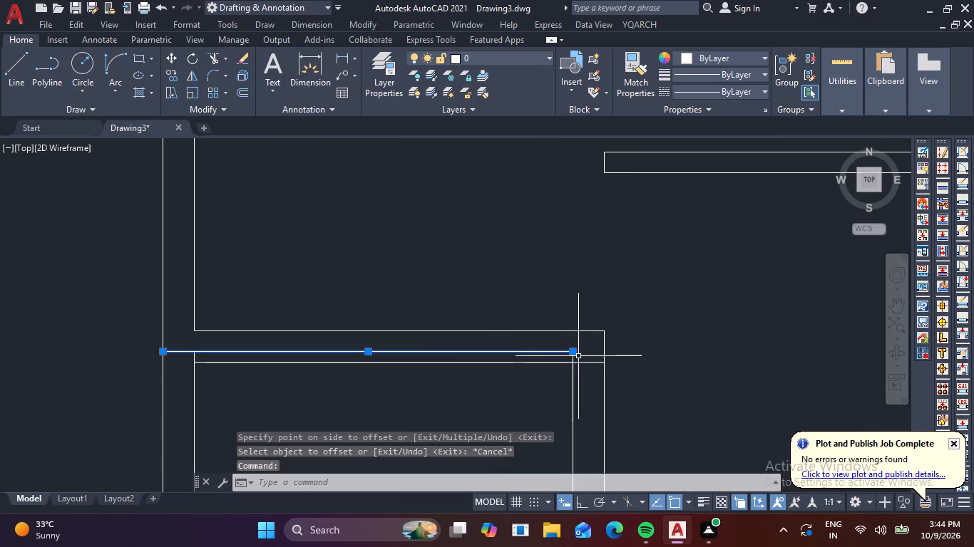
{"action": "key", "text": "Delete"}
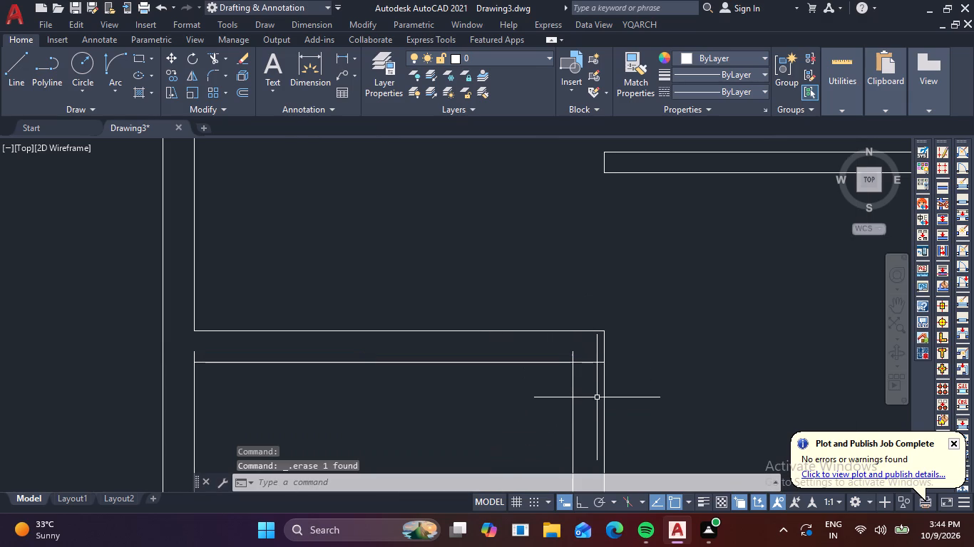
Trim the two vertical stubs projecting above the new 9" wall line, at the step corner and the left outer wall.
{"action": "type", "text": "TR"}
{"action": "key", "text": "space"}
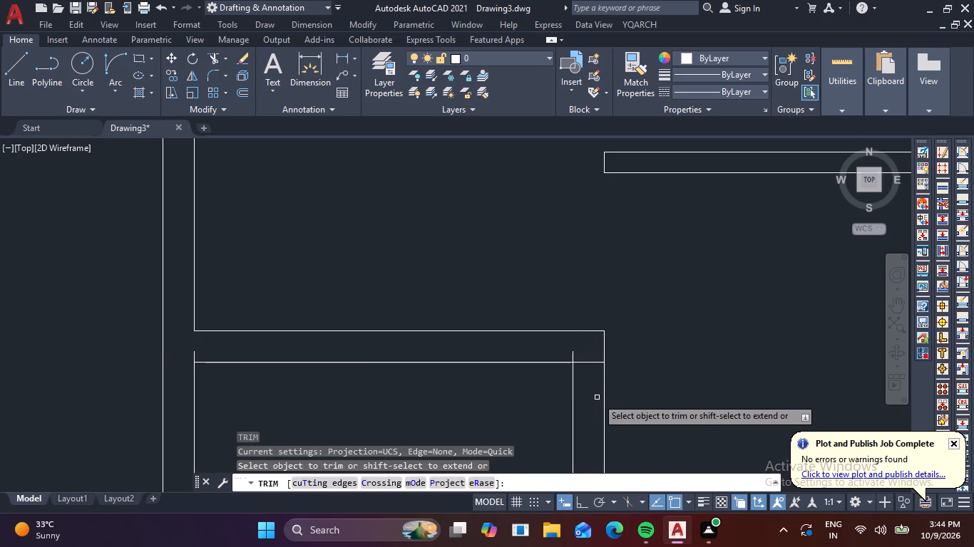
{"action": "left_click", "coordinate": [570, 355]}
{"action": "left_click", "coordinate": [580, 352]}
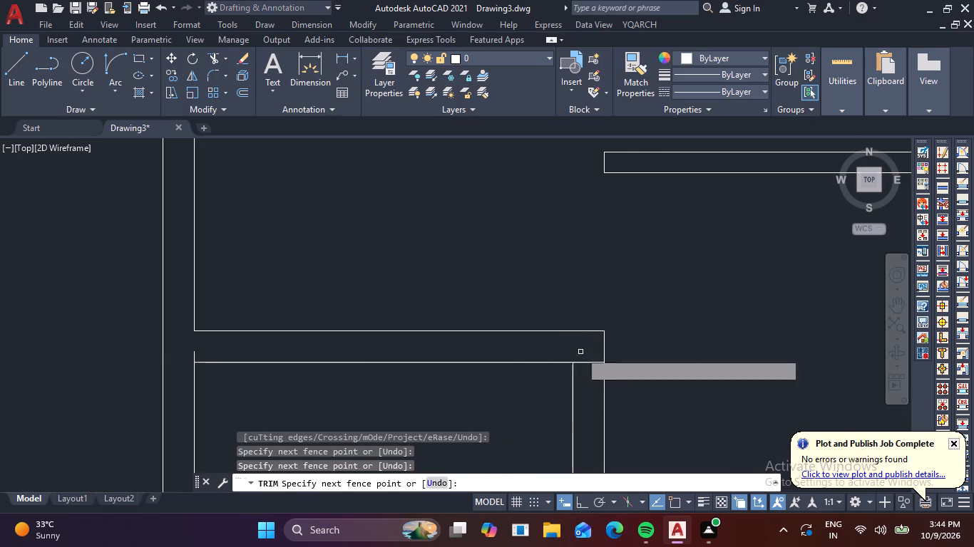
{"action": "left_click_drag", "start_coordinate": [188, 356], "coordinate": [195, 354]}
{"action": "left_click", "coordinate": [205, 353]}
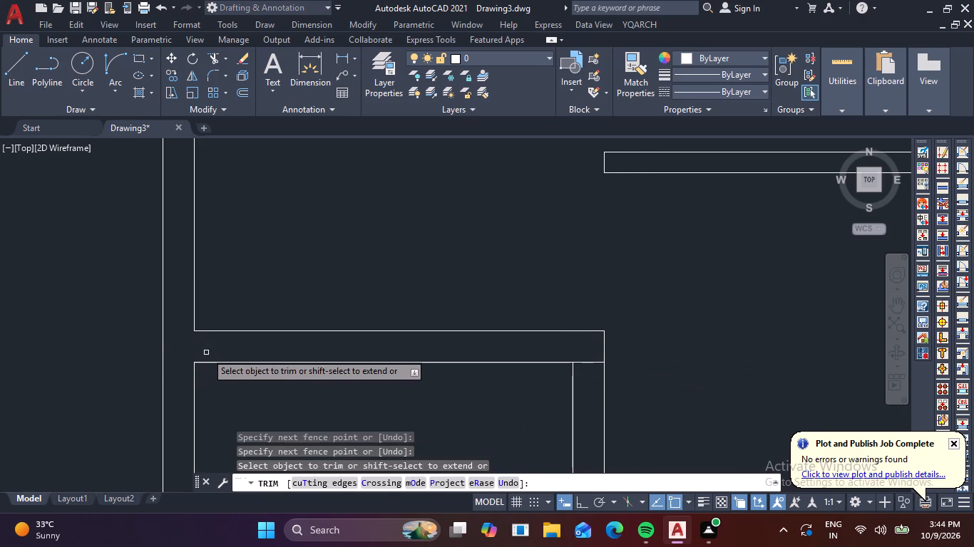
{"action": "key", "text": "Escape"}
{"action": "key", "text": "Escape"}
{"action": "key", "text": "Escape"}
{"action": "key", "text": "Escape"}
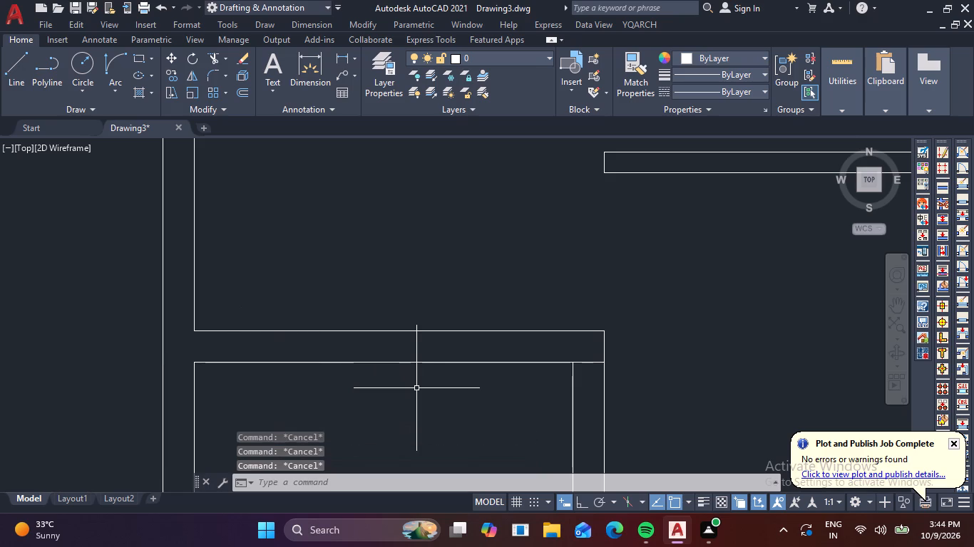
Offset the new lower line of the left-side 9" wall downward by 12'5".
{"action": "key", "text": "o"}
{"action": "key", "text": "Return"}
{"action": "type", "text": "12'"}
{"action": "type", "text": "5\""}
{"action": "key", "text": "Return"}
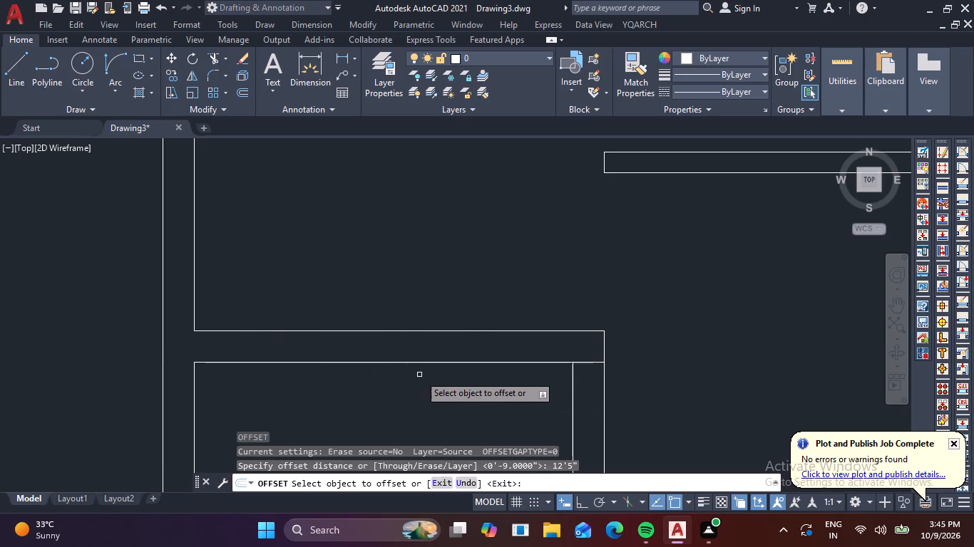
{"action": "left_click", "coordinate": [431, 360]}
{"action": "left_click", "coordinate": [450, 422]}
{"action": "scroll", "coordinate": [452, 412], "scroll_direction": "down", "scroll_amount": 2}
{"action": "middle_click_drag", "start_coordinate": [450, 418], "coordinate": [454, 256]}
{"action": "middle_click_drag", "start_coordinate": [466, 348], "coordinate": [465, 260]}
{"action": "scroll", "coordinate": [443, 335], "scroll_direction": "up", "scroll_amount": 2}
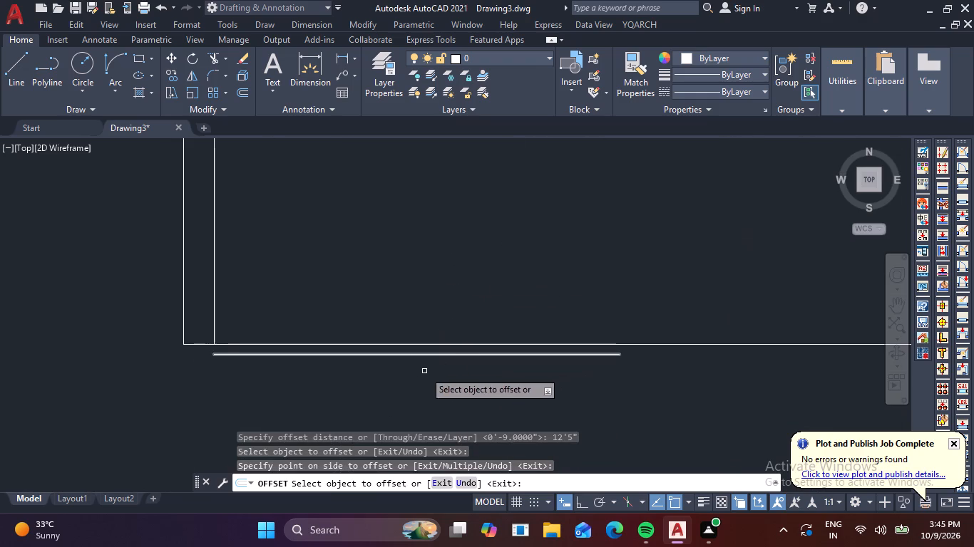
{"action": "key", "text": "Escape"}
{"action": "key", "text": "Escape"}
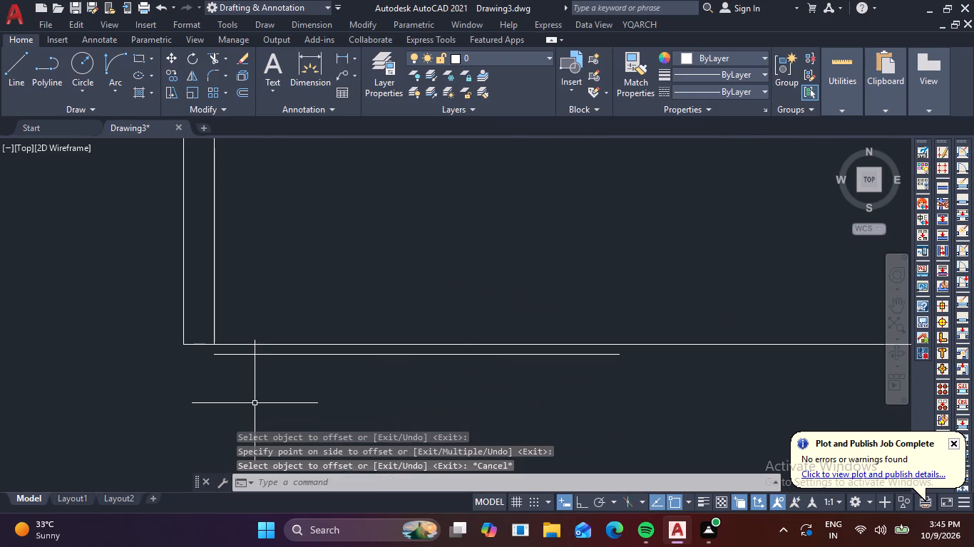
Fillet the left outer wall's outer line with the new bottom line into a square corner.
{"action": "key", "text": "f"}
{"action": "key", "text": "space"}
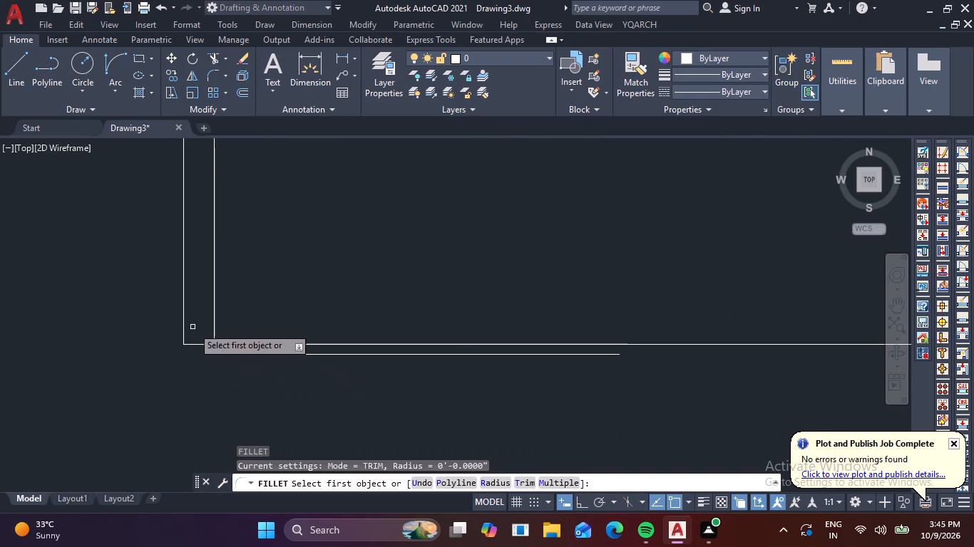
{"action": "left_click", "coordinate": [181, 328]}
{"action": "left_click", "coordinate": [239, 354]}
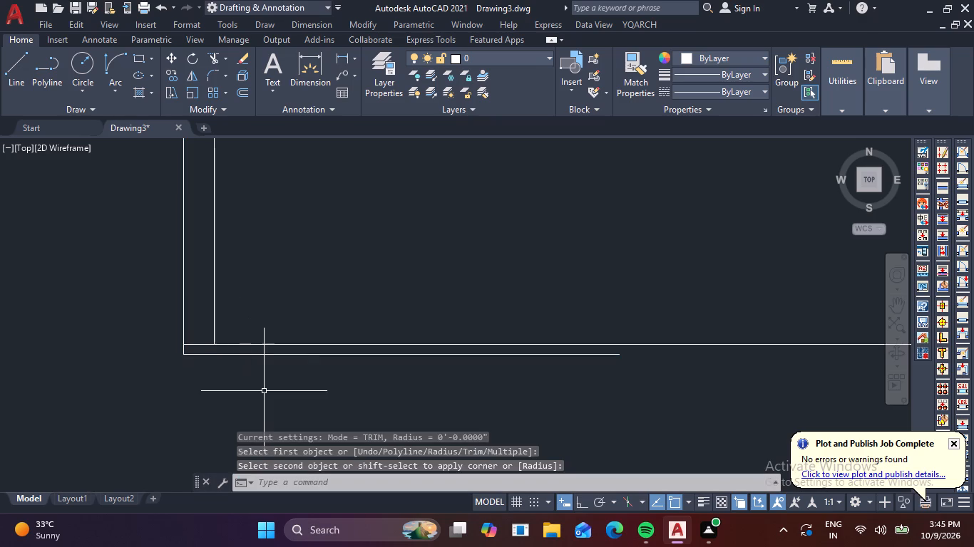
{"action": "key", "text": "Escape"}
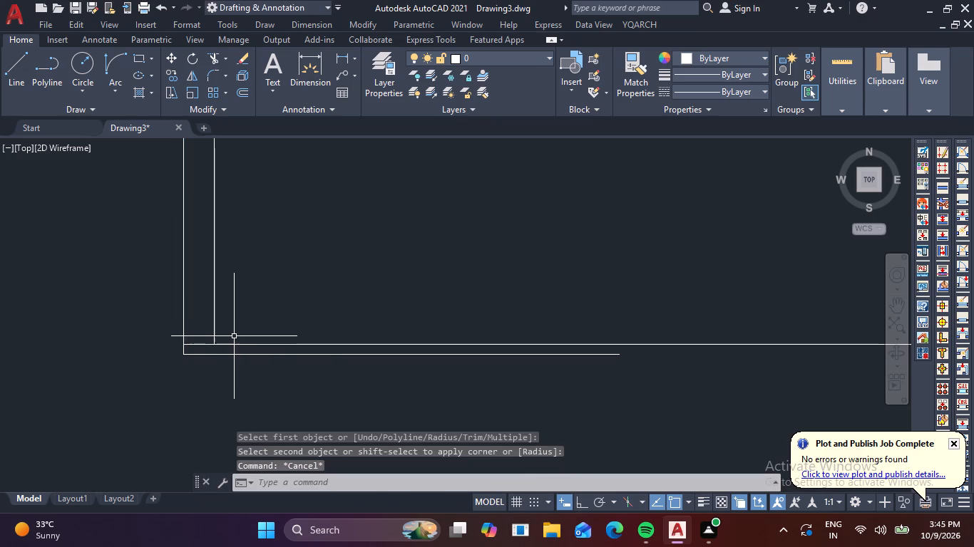
Extend the left outer wall's inner line down to the new bottom line.
{"action": "type", "text": "EX"}
{"action": "key", "text": "space"}
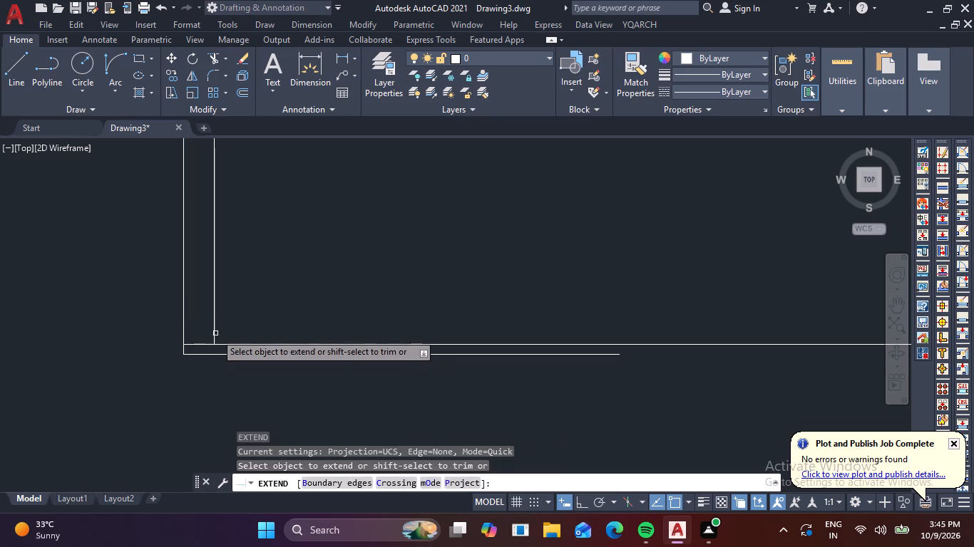
{"action": "left_click", "coordinate": [215, 333]}
{"action": "key", "text": "Escape"}
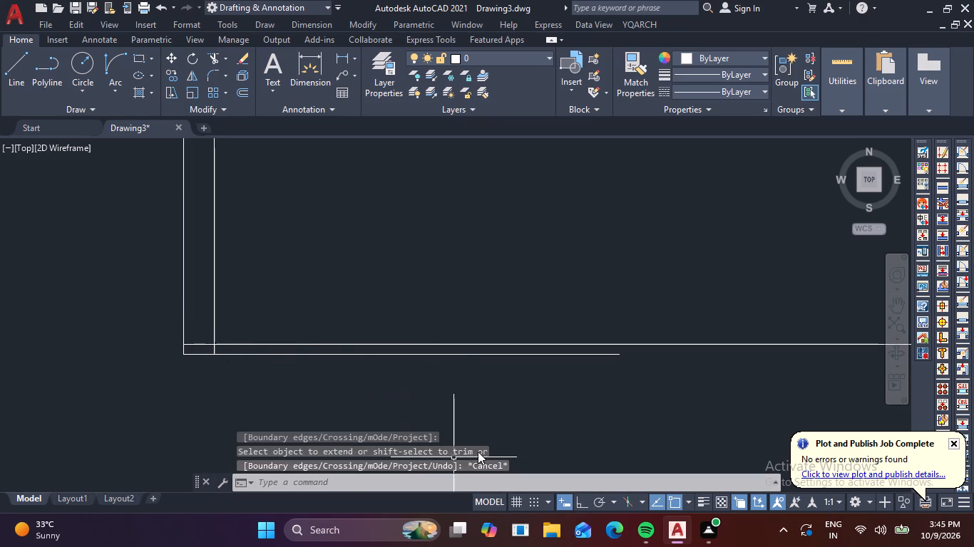
Delete the old full-width bottom line just above the new one.
{"action": "middle_click_drag", "start_coordinate": [478, 452], "coordinate": [161, 376]}
{"action": "middle_click_drag", "start_coordinate": [637, 400], "coordinate": [447, 377]}
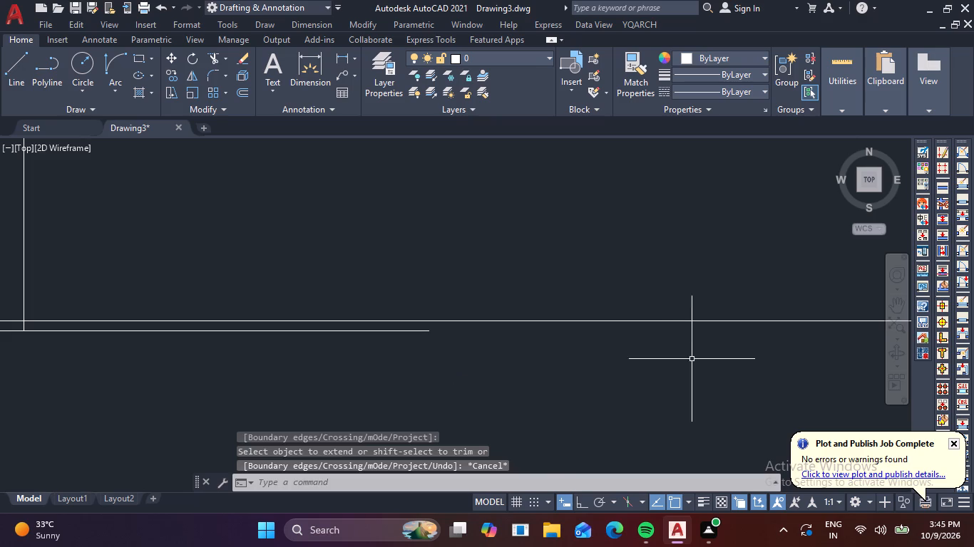
{"action": "left_click_drag", "start_coordinate": [692, 359], "coordinate": [662, 317]}
{"action": "left_click", "coordinate": [645, 290]}
{"action": "key", "text": "Delete"}
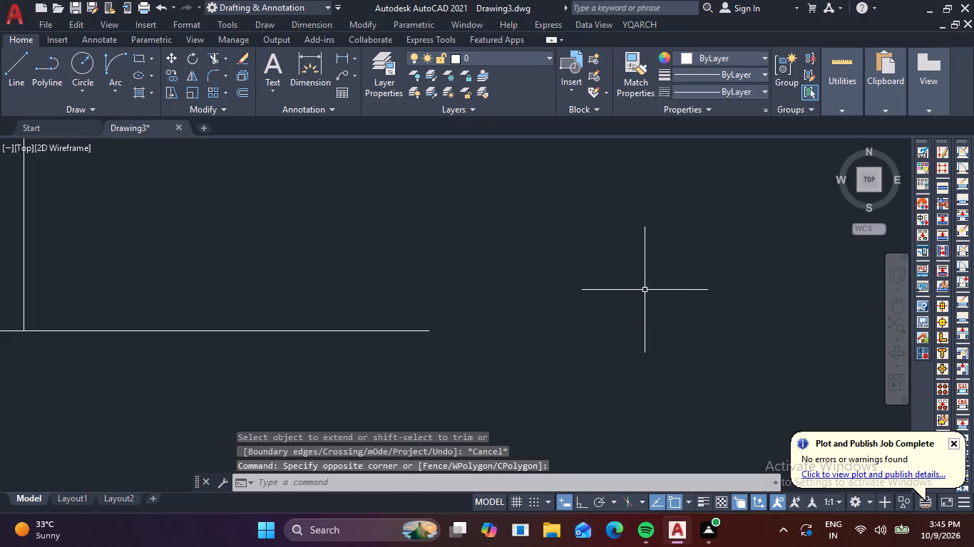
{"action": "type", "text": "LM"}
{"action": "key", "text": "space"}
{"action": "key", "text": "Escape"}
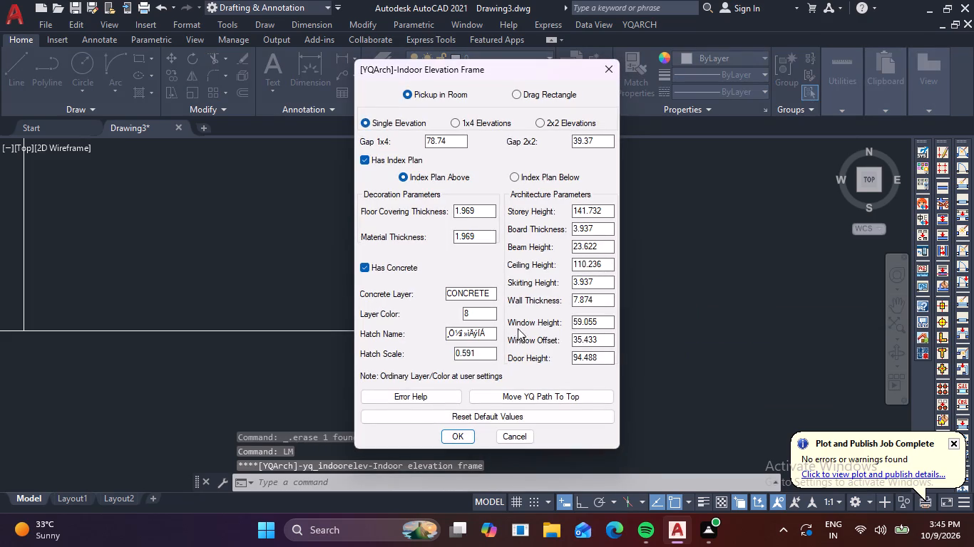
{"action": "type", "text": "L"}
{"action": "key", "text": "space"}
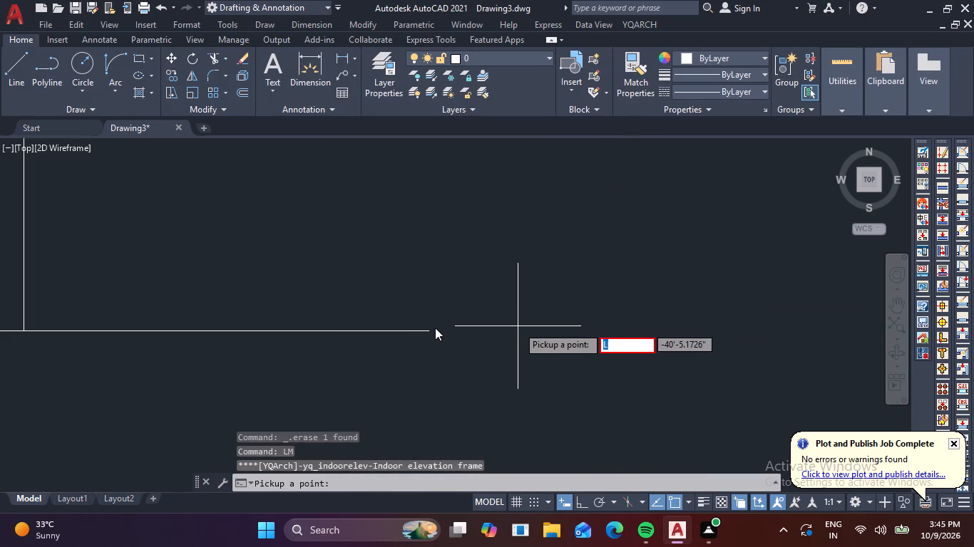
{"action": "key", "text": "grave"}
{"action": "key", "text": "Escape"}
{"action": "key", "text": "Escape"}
With Ortho on, draw a horizontal line about 19'4" long from the short bottom line's free end to the right outer wall's outer face.
{"action": "type", "text": "L"}
{"action": "key", "text": "space"}
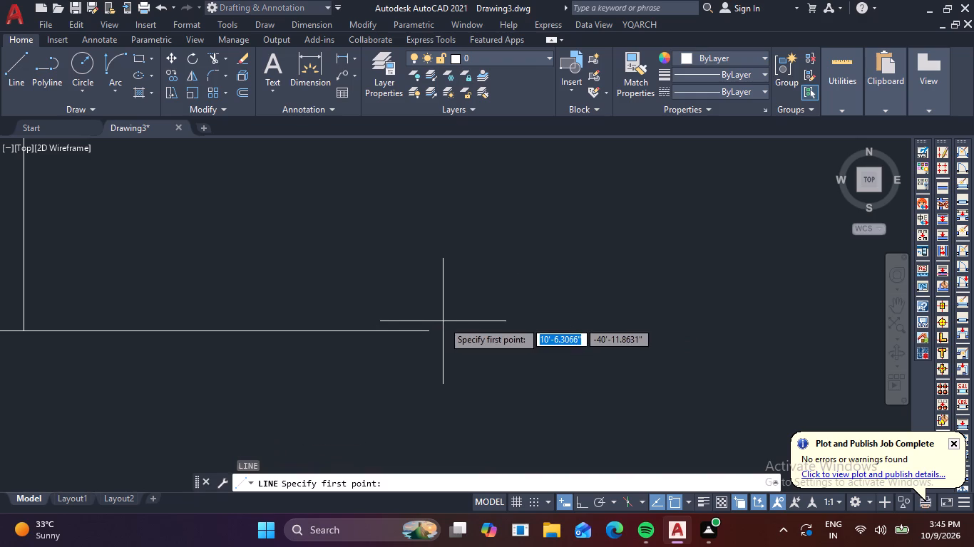
{"action": "left_click", "coordinate": [434, 331]}
{"action": "scroll", "coordinate": [593, 332], "scroll_direction": "down", "scroll_amount": 1}
{"action": "middle_click_drag", "start_coordinate": [643, 329], "coordinate": [505, 335]}
{"action": "scroll", "coordinate": [643, 329], "scroll_direction": "down", "scroll_amount": 1}
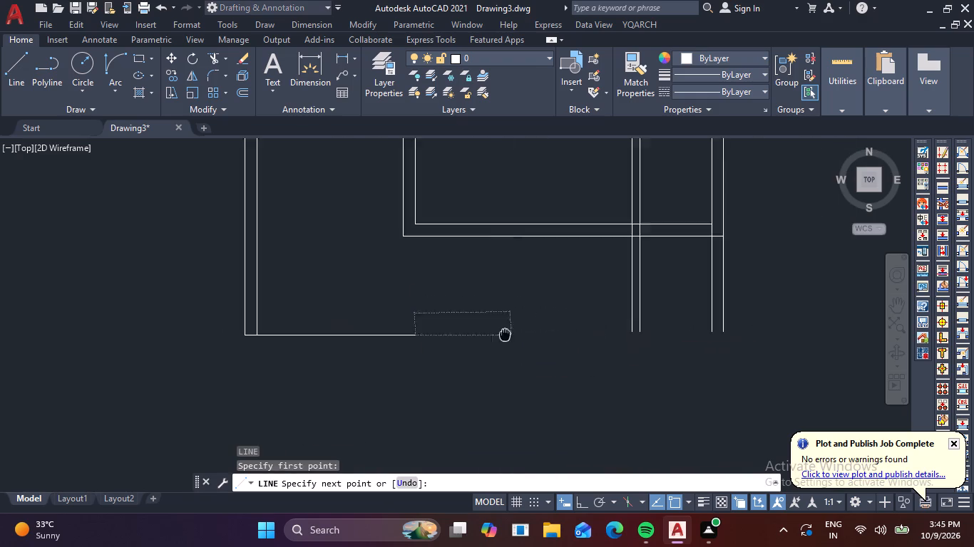
{"action": "middle_click_drag", "start_coordinate": [505, 335], "coordinate": [474, 341]}
{"action": "scroll", "coordinate": [690, 350], "scroll_direction": "up", "scroll_amount": 3}
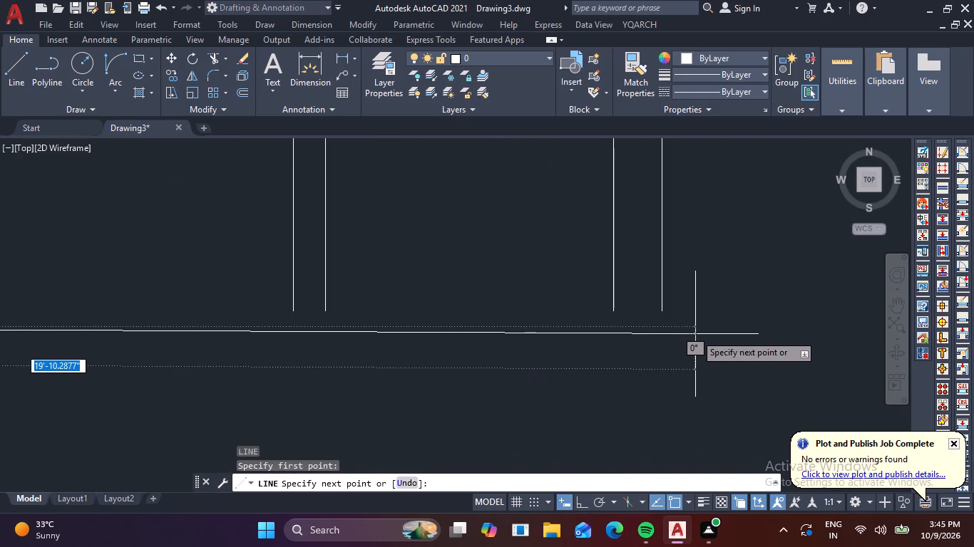
{"action": "key", "text": "F8"}
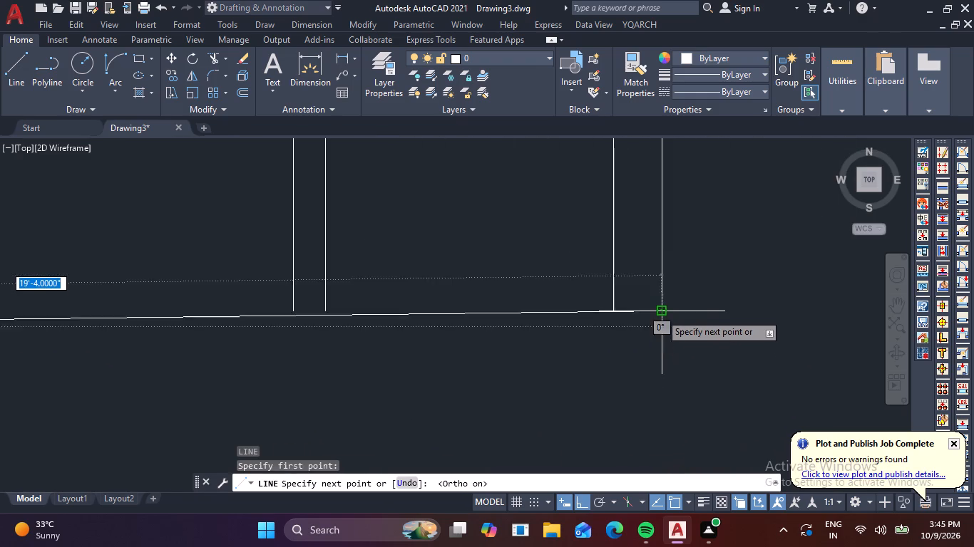
{"action": "left_click", "coordinate": [661, 325]}
{"action": "key", "text": "Escape"}
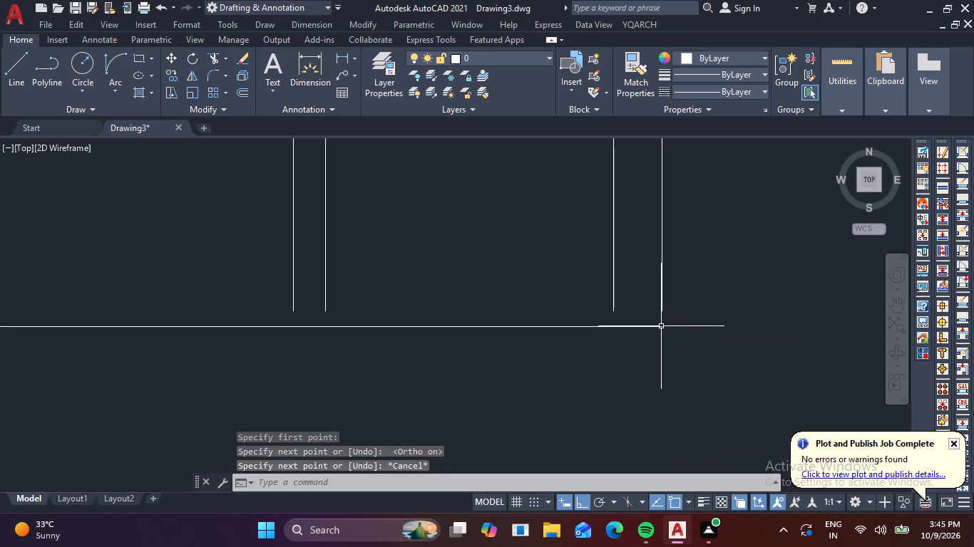
Extend the lines of the vertical partition and the right outer wall down to the new bottom line.
{"action": "key", "text": "e"}
{"action": "type", "text": "X"}
{"action": "key", "text": "space"}
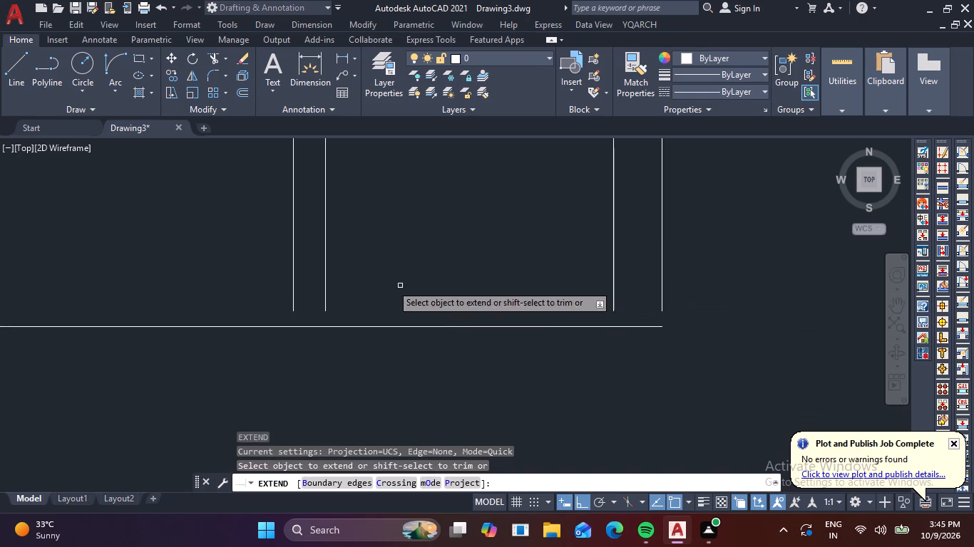
{"action": "left_click_drag", "start_coordinate": [245, 271], "coordinate": [260, 271]}
{"action": "left_click", "coordinate": [856, 300]}
{"action": "key", "text": "Escape"}
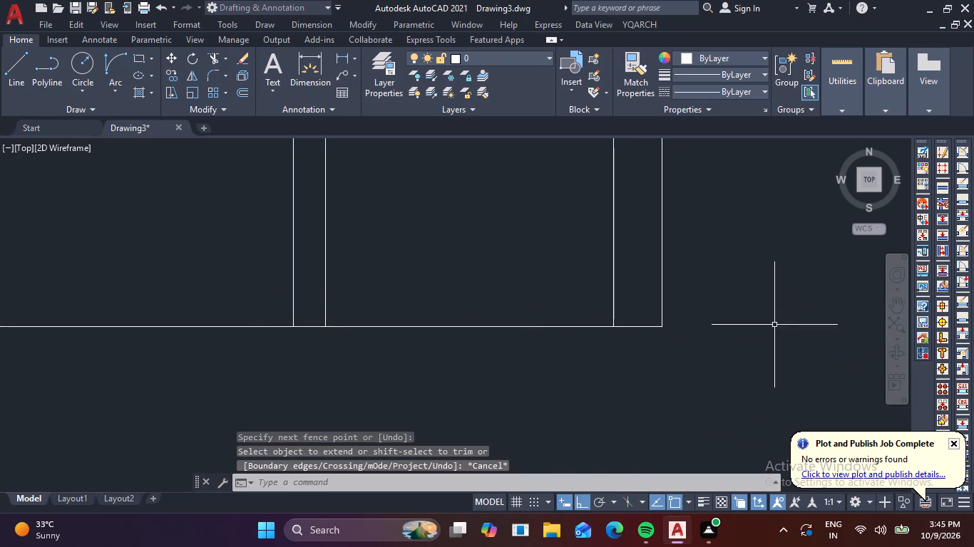
{"action": "scroll", "coordinate": [703, 348], "scroll_direction": "down", "scroll_amount": 2}
{"action": "scroll", "coordinate": [579, 357], "scroll_direction": "down", "scroll_amount": 1}
{"action": "middle_click_drag", "start_coordinate": [619, 358], "coordinate": [796, 403]}
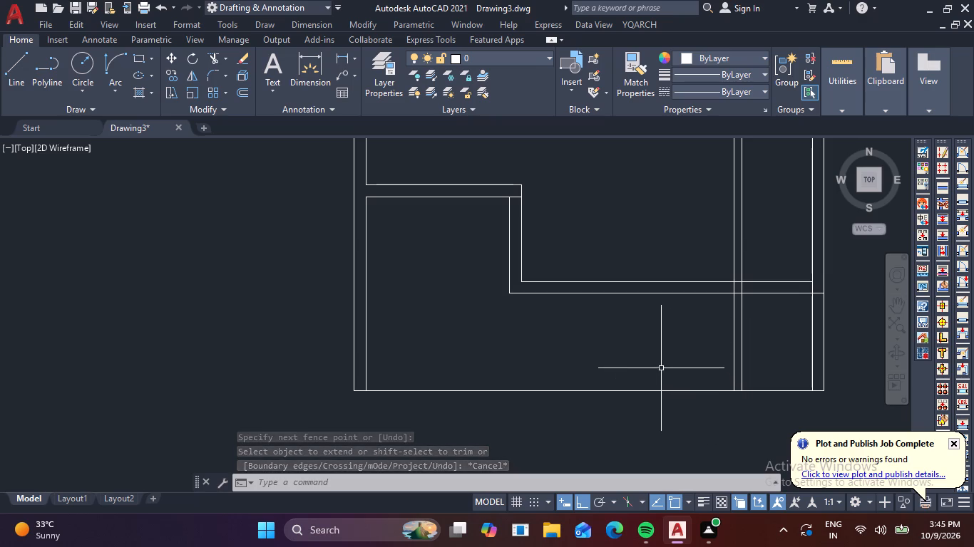
Offset the left outer wall's inner line 8'10" into the room directly above the stepped wall.
{"action": "middle_click_drag", "start_coordinate": [650, 355], "coordinate": [750, 461]}
{"action": "middle_click_drag", "start_coordinate": [746, 346], "coordinate": [751, 385]}
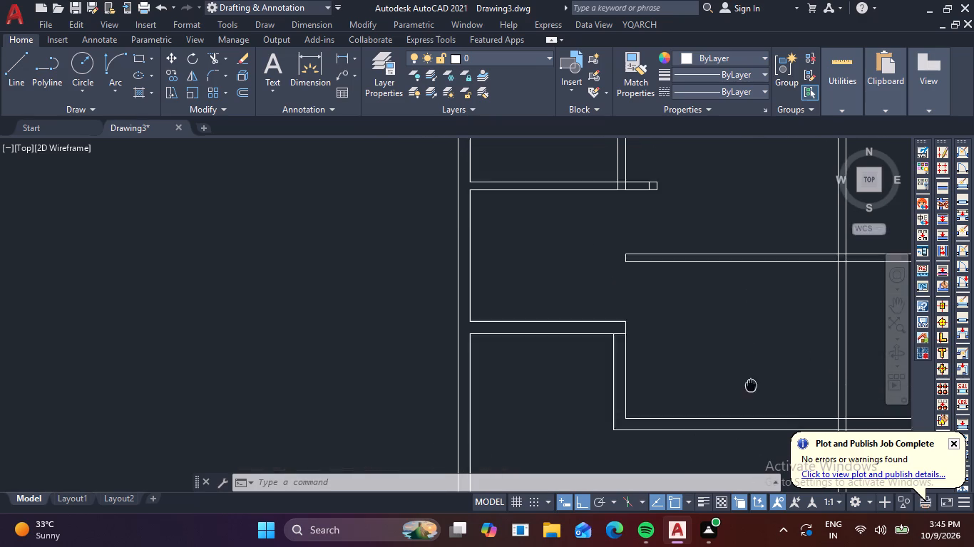
{"action": "middle_click_drag", "start_coordinate": [751, 385], "coordinate": [753, 417]}
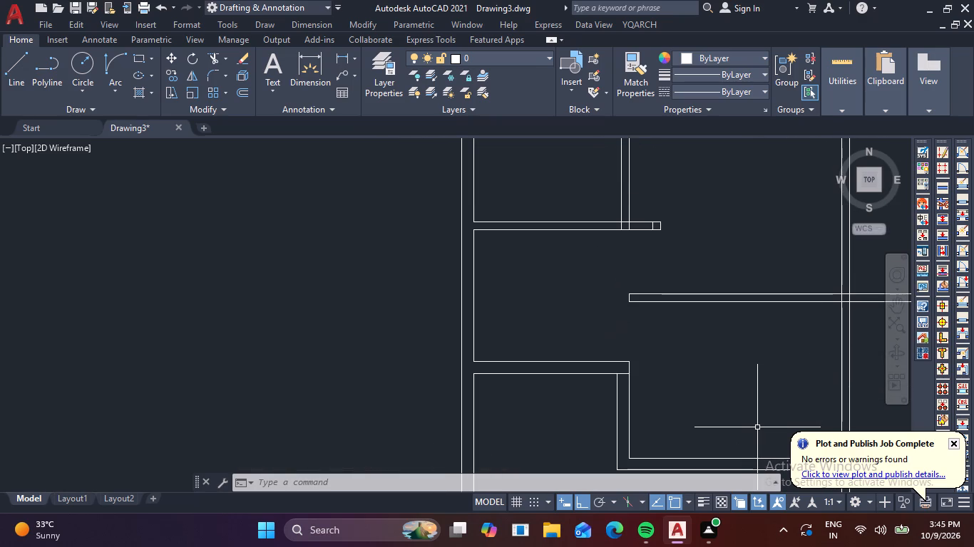
{"action": "scroll", "coordinate": [770, 427], "scroll_direction": "down", "scroll_amount": 1}
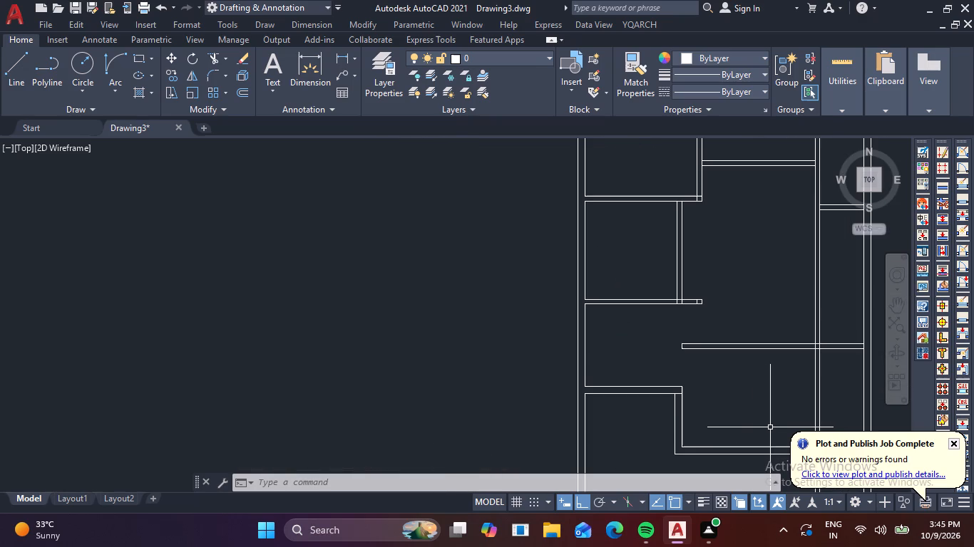
{"action": "scroll", "coordinate": [625, 373], "scroll_direction": "up", "scroll_amount": 1}
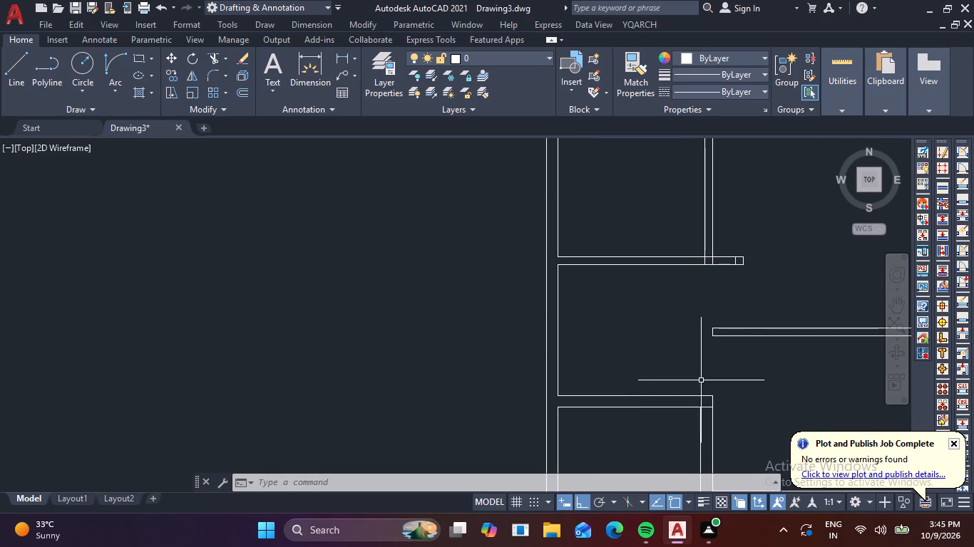
{"action": "key", "text": "Escape"}
{"action": "key", "text": "Escape"}
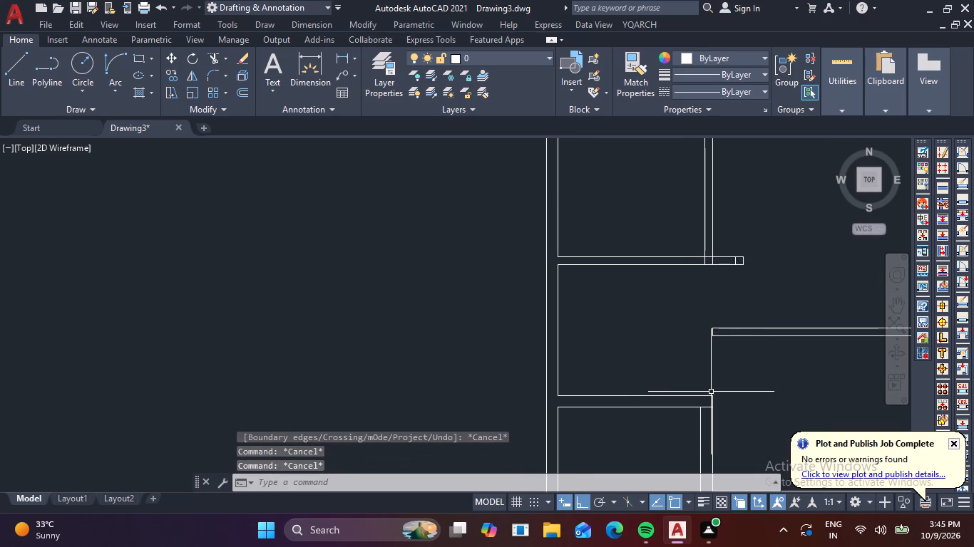
{"action": "key", "text": "l"}
{"action": "key", "text": "Escape"}
{"action": "key", "text": "o"}
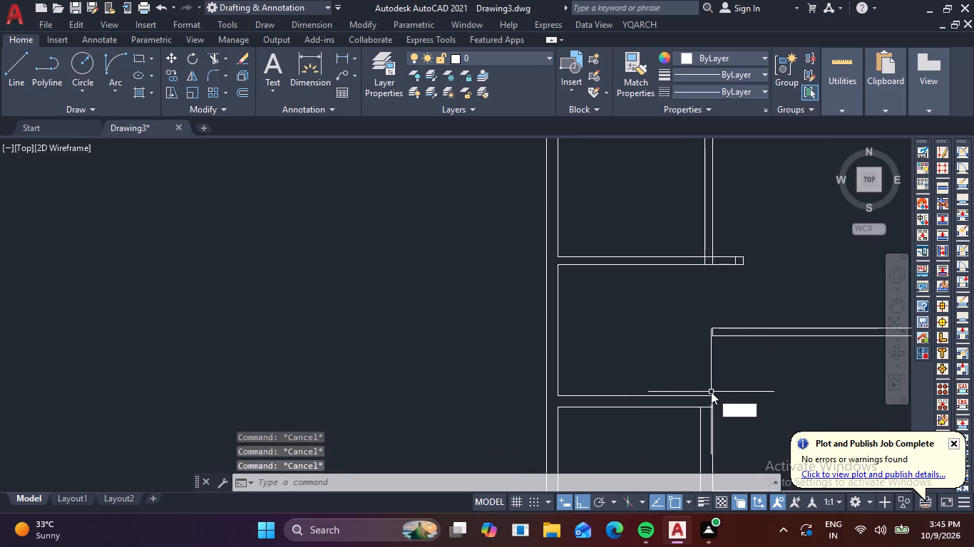
{"action": "key", "text": "Return"}
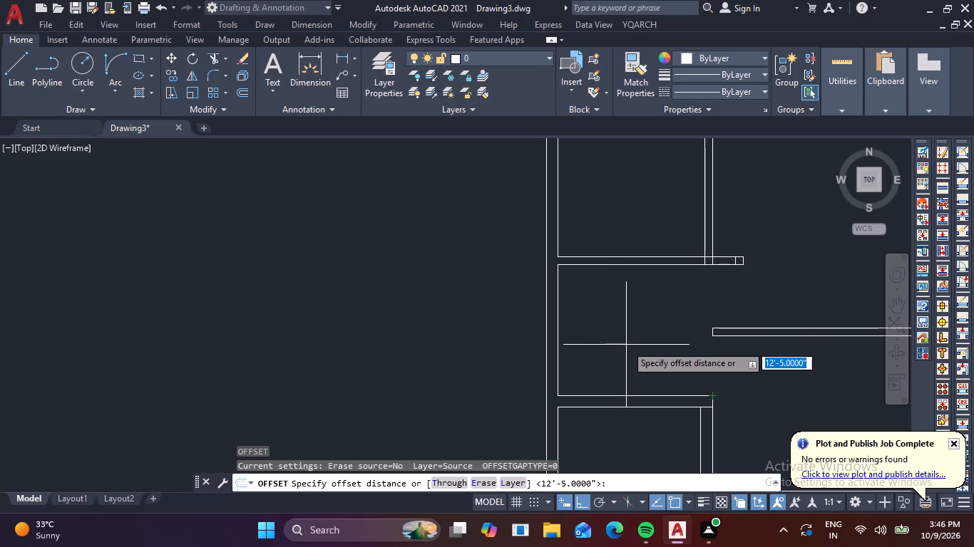
{"action": "key", "text": "8"}
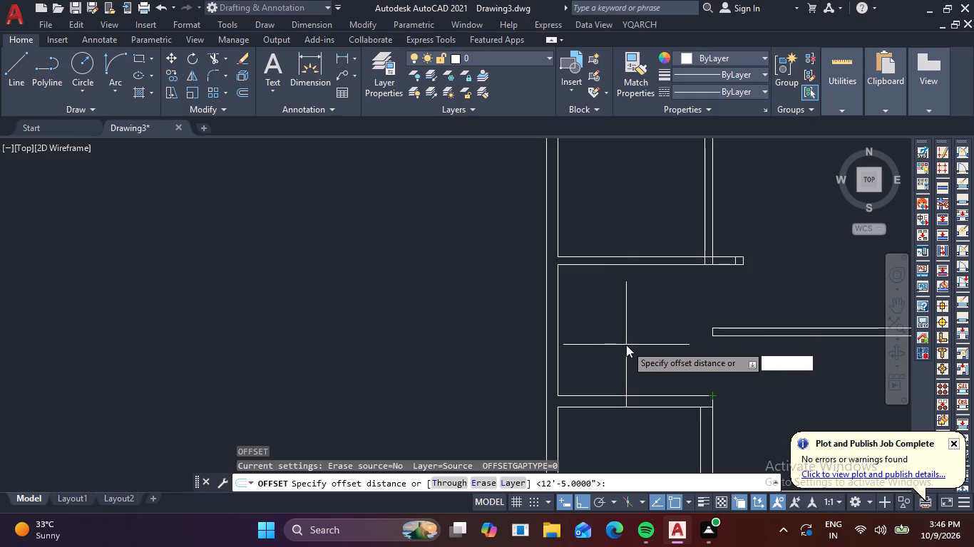
{"action": "key", "text": "apostrophe"}
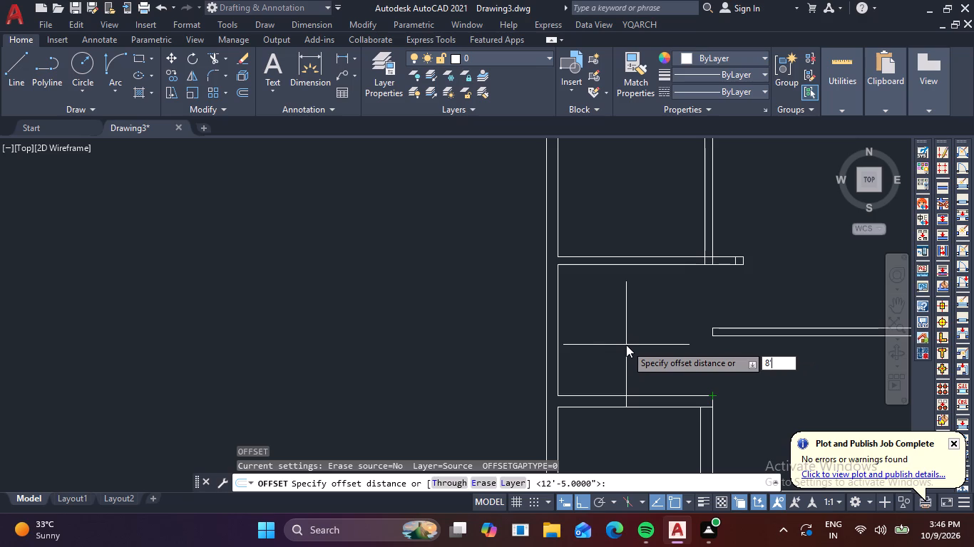
{"action": "type", "text": "10"}
{"action": "key", "text": "shift+quotedbl"}
{"action": "key", "text": "Return"}
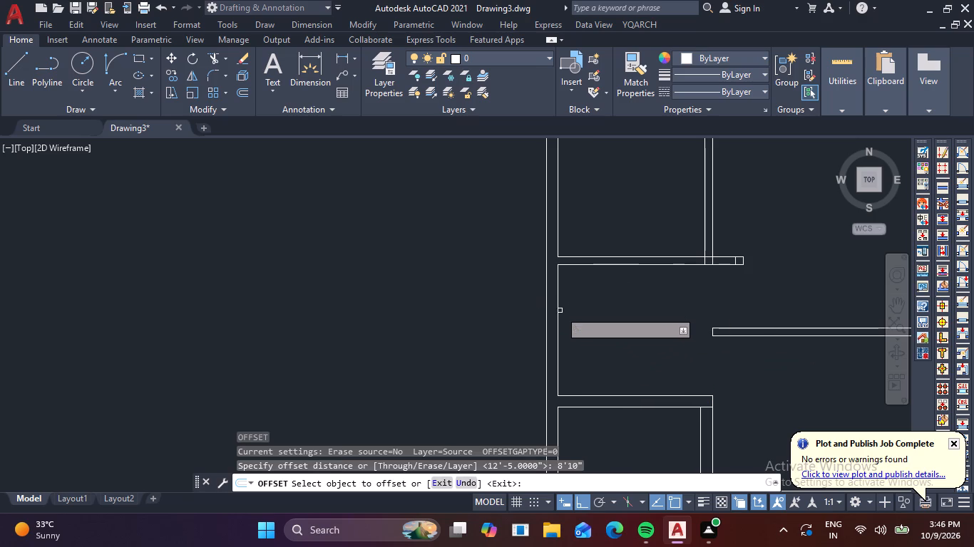
{"action": "left_click", "coordinate": [558, 310]}
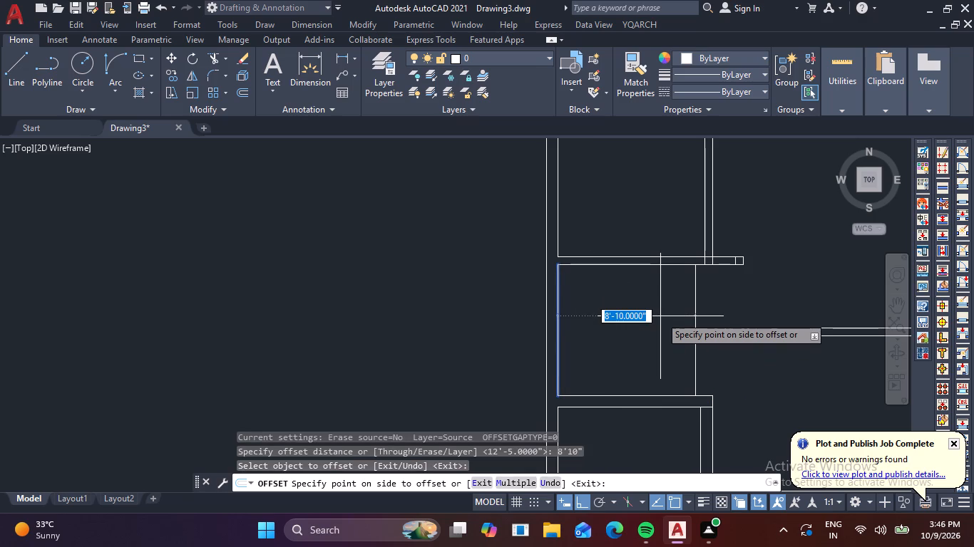
{"action": "left_click", "coordinate": [660, 316]}
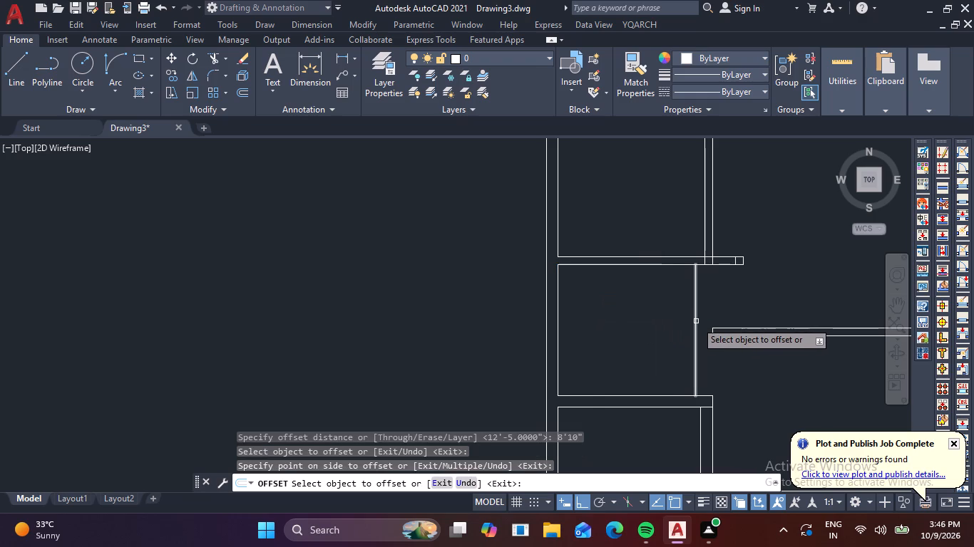
Offset the new vertical line 6'2" further toward the right outer wall.
{"action": "left_click", "coordinate": [696, 321]}
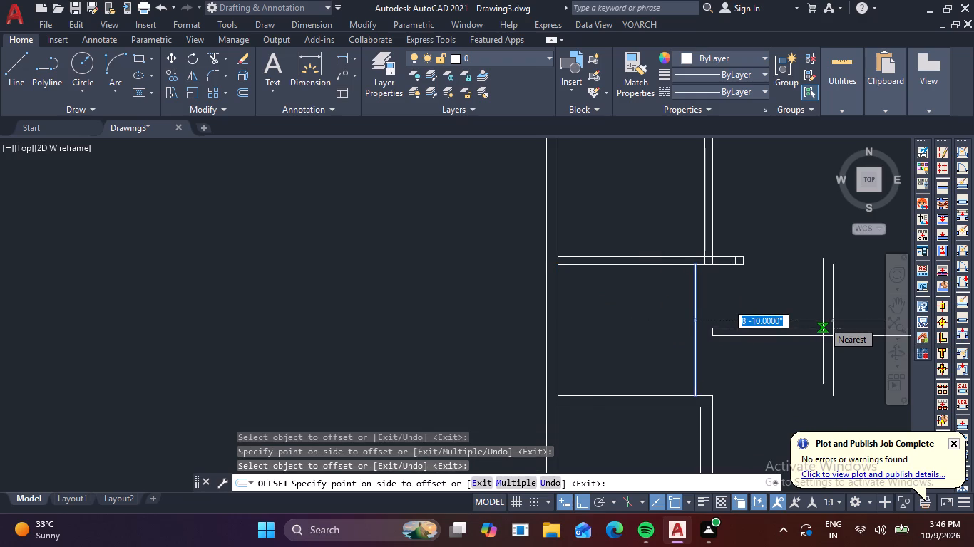
{"action": "key", "text": "6"}
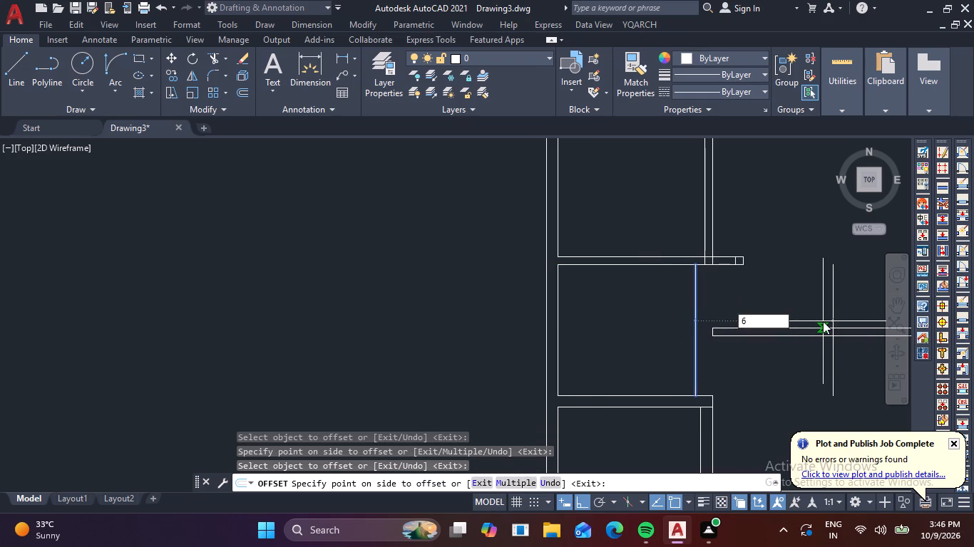
{"action": "type", "text": "'2"}
{"action": "key", "text": "shift+quotedbl"}
{"action": "key", "text": "Return"}
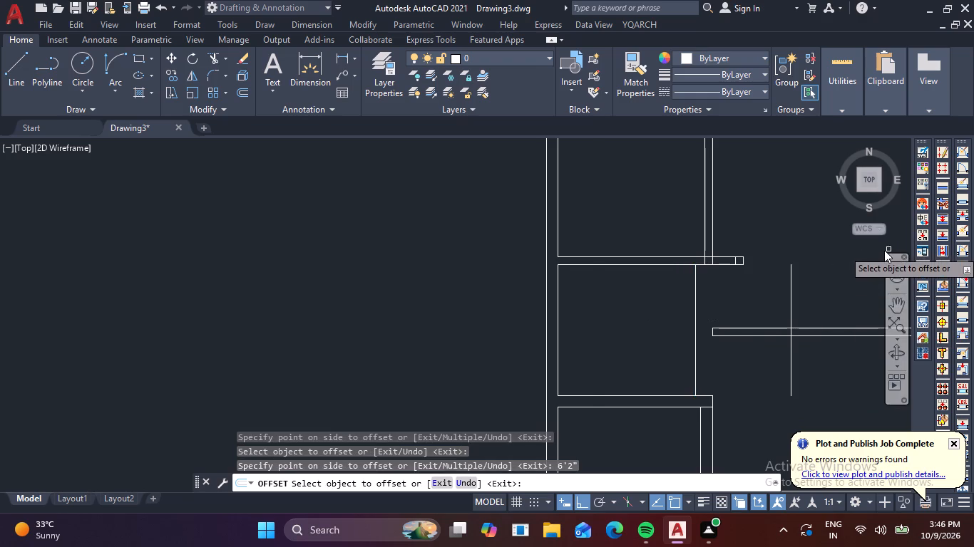
Offset the newest vertical line 6" toward the right outer wall to give the partition its thickness.
{"action": "left_click", "coordinate": [791, 296]}
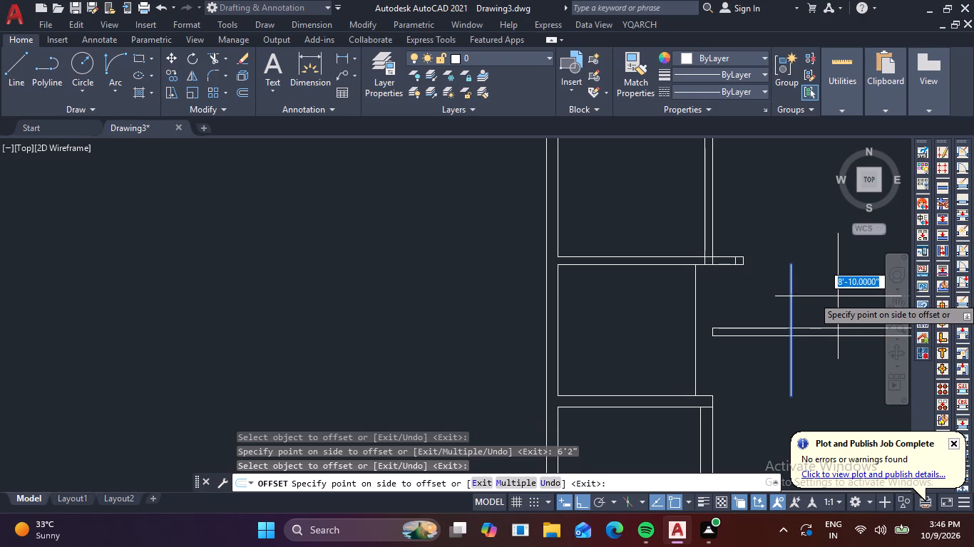
{"action": "key", "text": "6"}
{"action": "key", "text": "shift+quotedbl"}
{"action": "key", "text": "Return"}
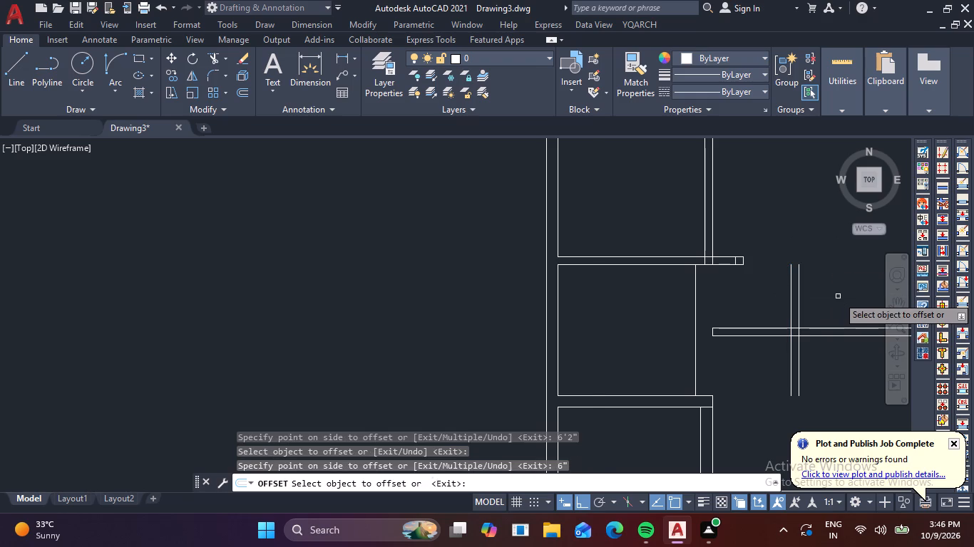
{"action": "key", "text": "Escape"}
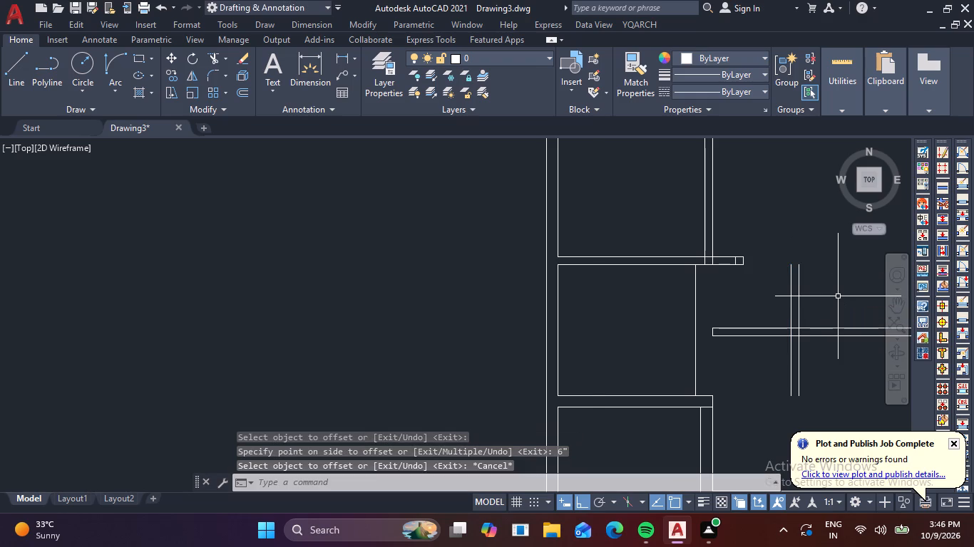
Fillet the stepped wall's upper horizontal lines with the new 6" partition's lines at zero radius, outer pair first, forming a square corner.
{"action": "type", "text": "F"}
{"action": "key", "text": "space"}
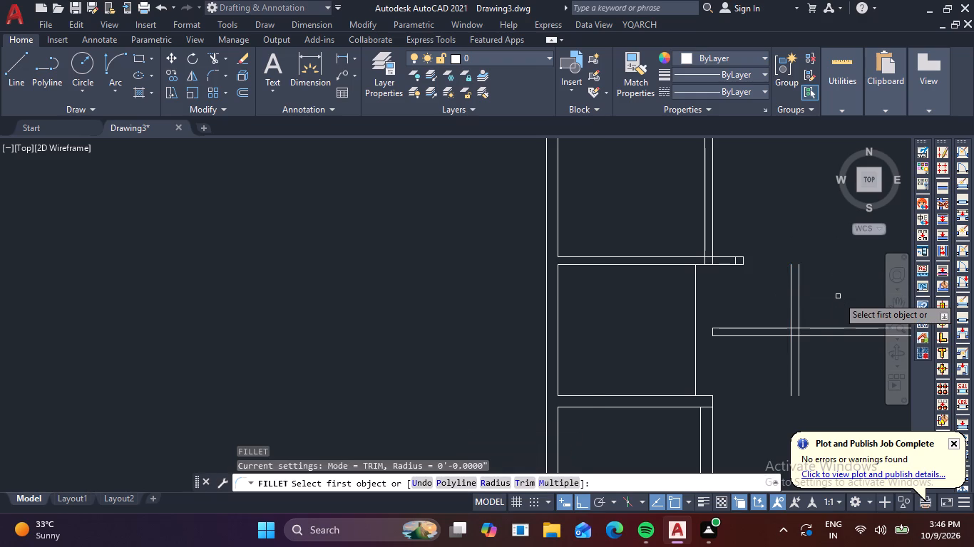
{"action": "left_click", "coordinate": [688, 406]}
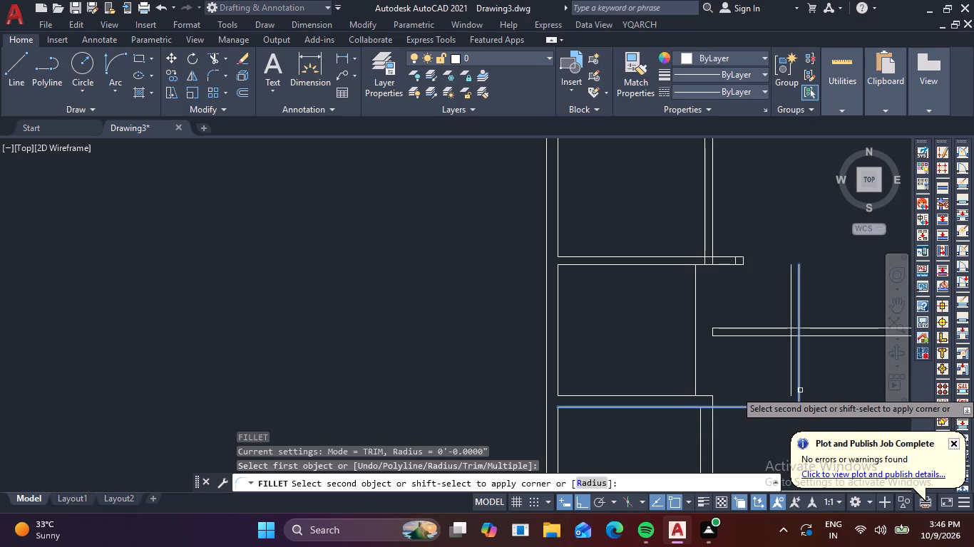
{"action": "left_click", "coordinate": [800, 390]}
{"action": "scroll", "coordinate": [769, 407], "scroll_direction": "down", "scroll_amount": 3}
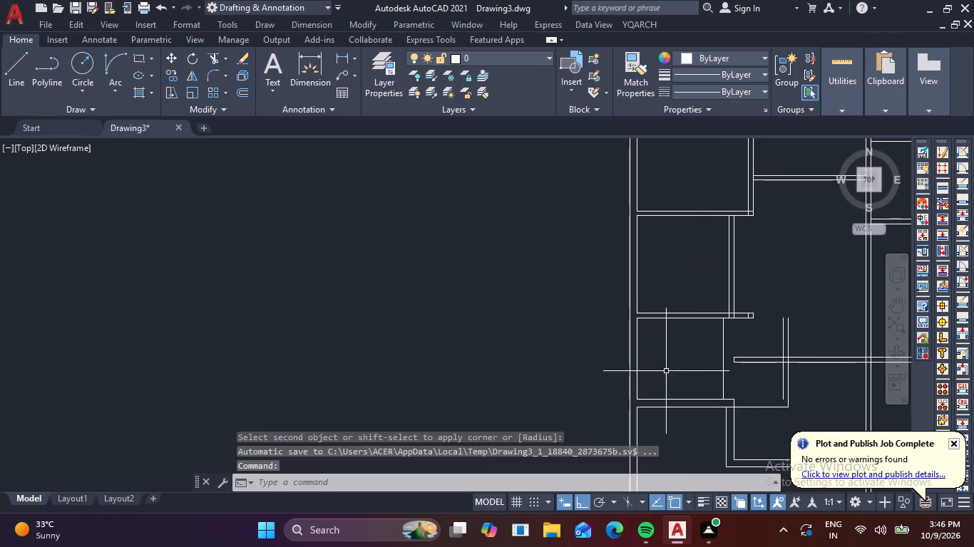
{"action": "middle_click_drag", "start_coordinate": [732, 377], "coordinate": [606, 296]}
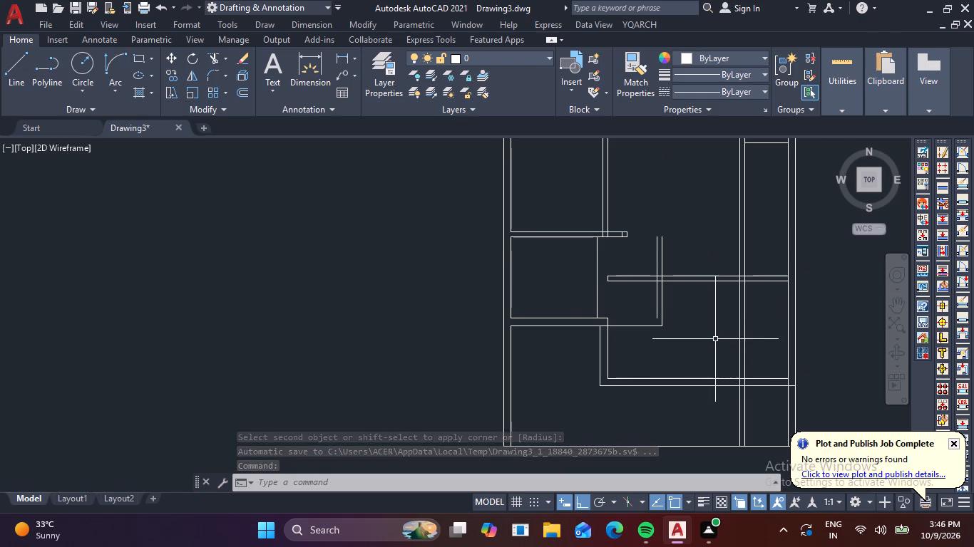
{"action": "scroll", "coordinate": [713, 341], "scroll_direction": "down", "scroll_amount": 1}
{"action": "scroll", "coordinate": [690, 354], "scroll_direction": "up", "scroll_amount": 2}
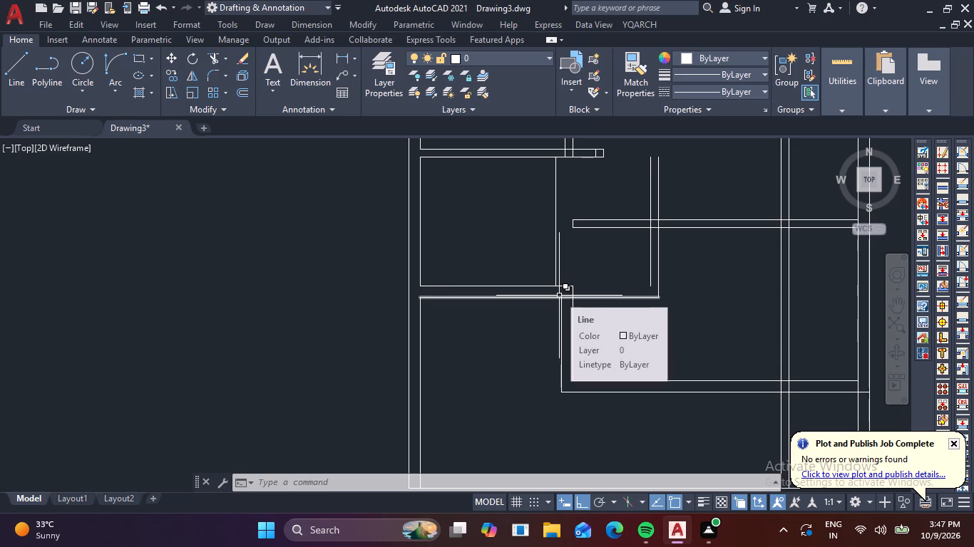
{"action": "type", "text": "F"}
{"action": "key", "text": "space"}
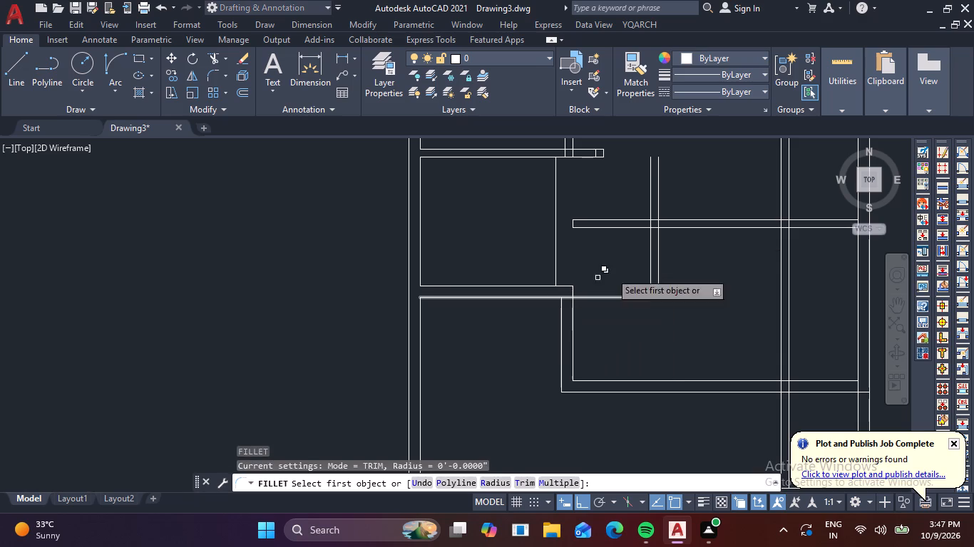
{"action": "left_click", "coordinate": [561, 287]}
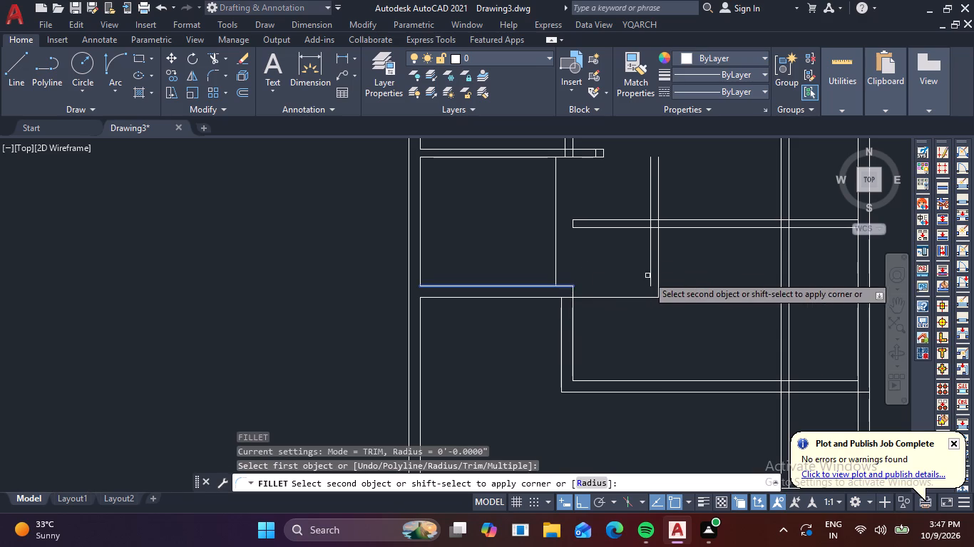
{"action": "left_click", "coordinate": [652, 274]}
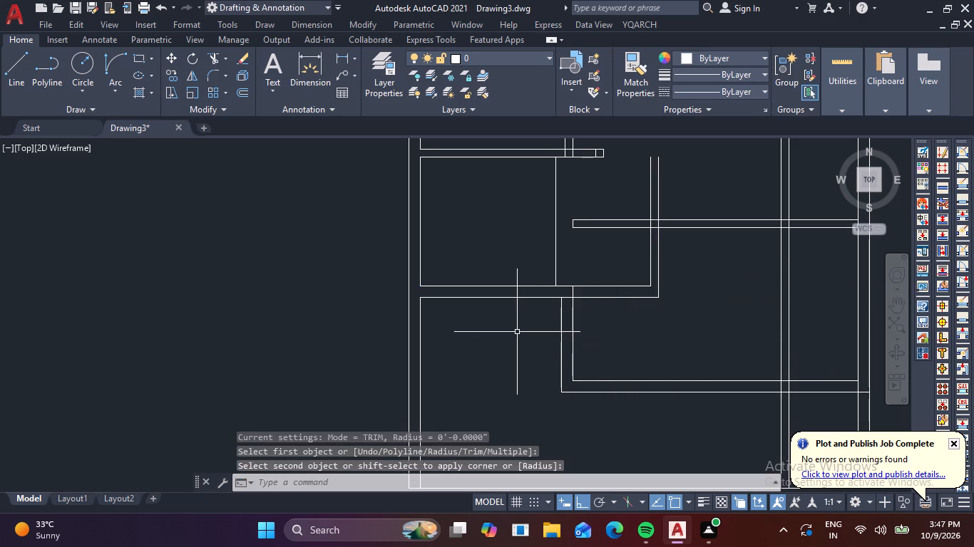
{"action": "key", "text": "Escape"}
Draw a vertical line about 5'5" long from the new outer corner down to the stepped wall's lower horizontal run.
{"action": "key", "text": "l"}
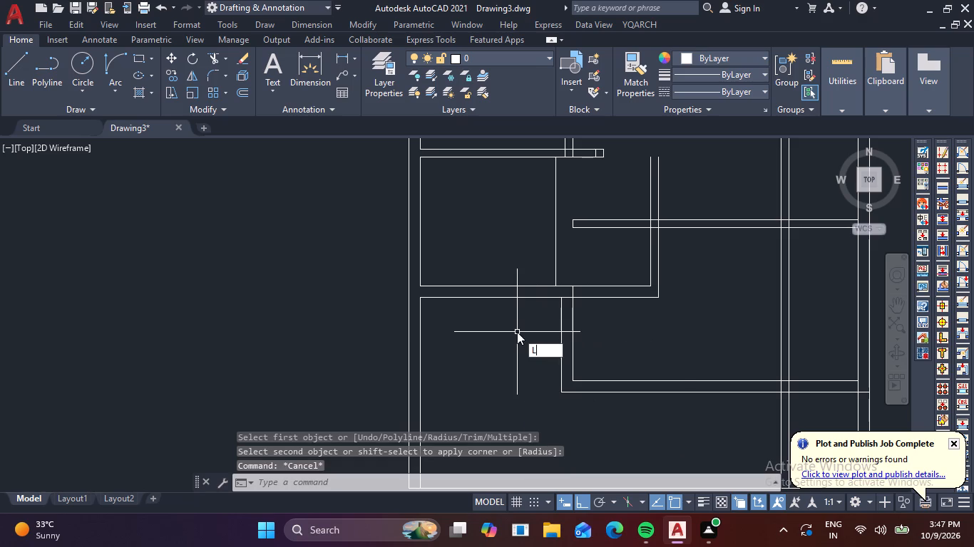
{"action": "key", "text": "Return"}
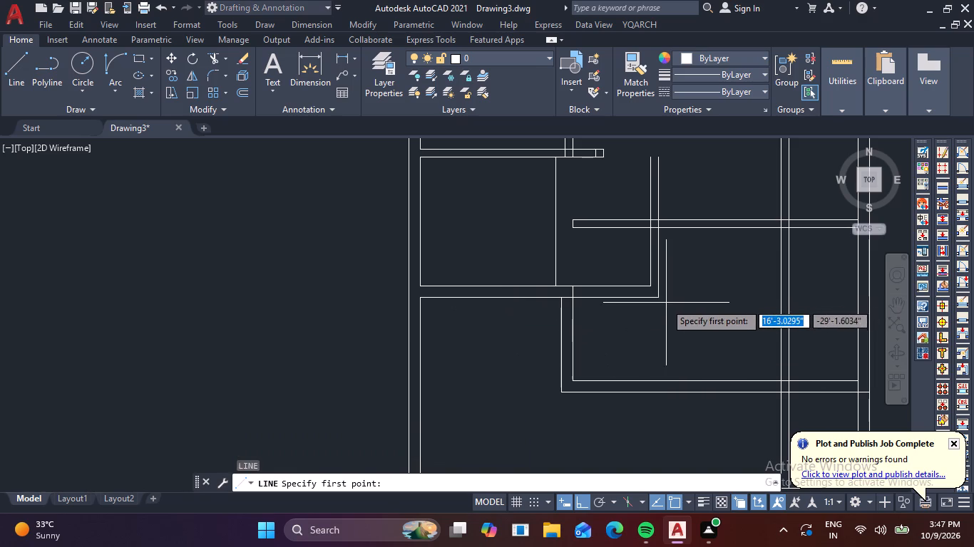
{"action": "left_click", "coordinate": [659, 298]}
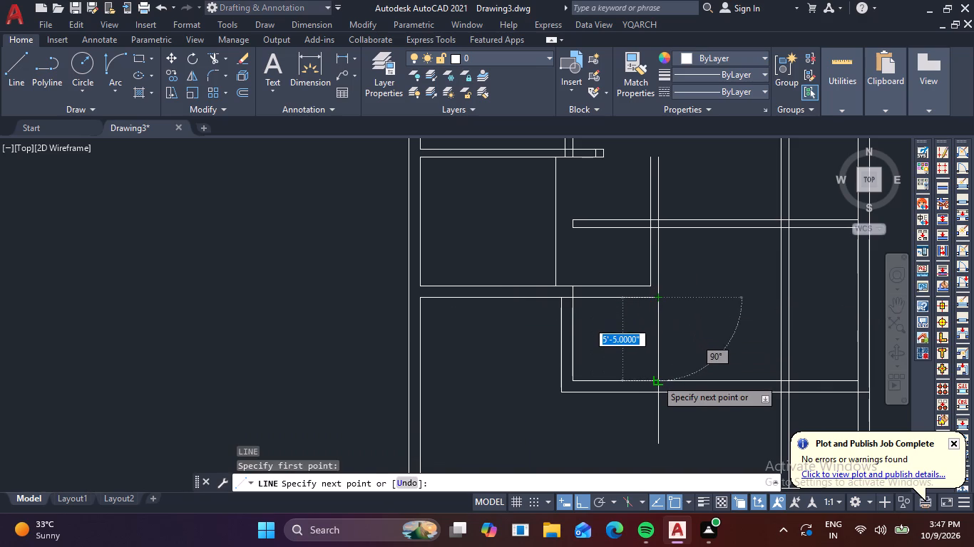
{"action": "left_click", "coordinate": [656, 379]}
{"action": "key", "text": "Escape"}
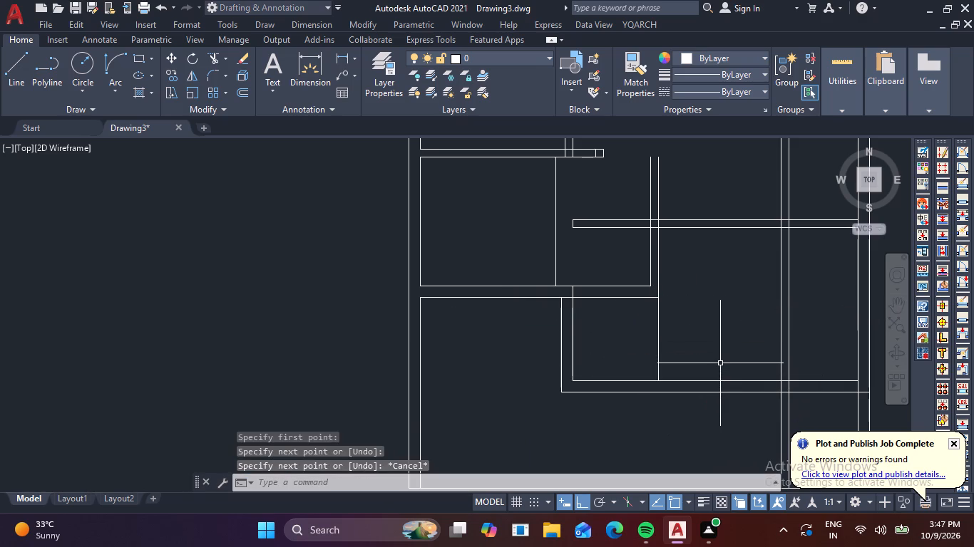
Offset the new vertical line 9" toward the left outer wall to form the relocated step's wall.
{"action": "key", "text": "o"}
{"action": "key", "text": "Return"}
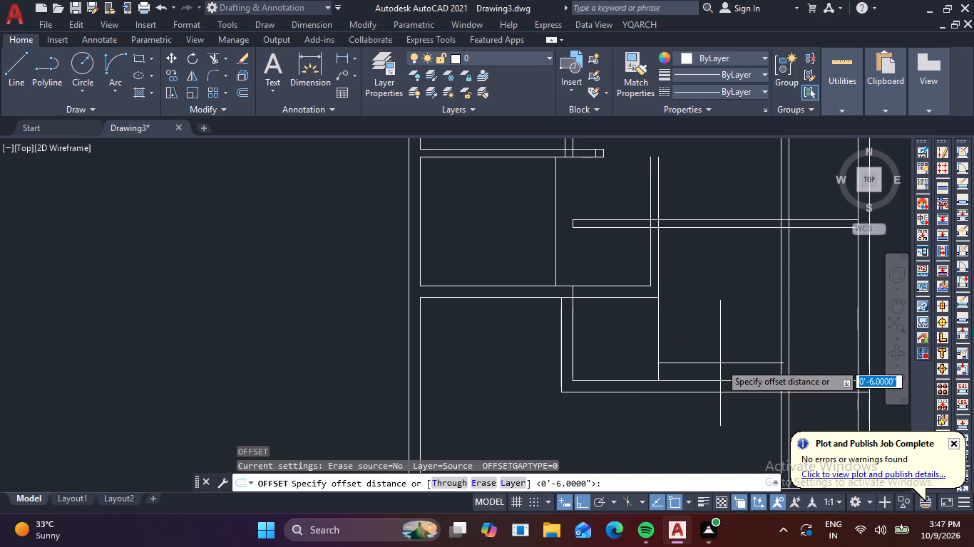
{"action": "key", "text": "9"}
{"action": "key", "text": "shift+quotedbl"}
{"action": "key", "text": "Return"}
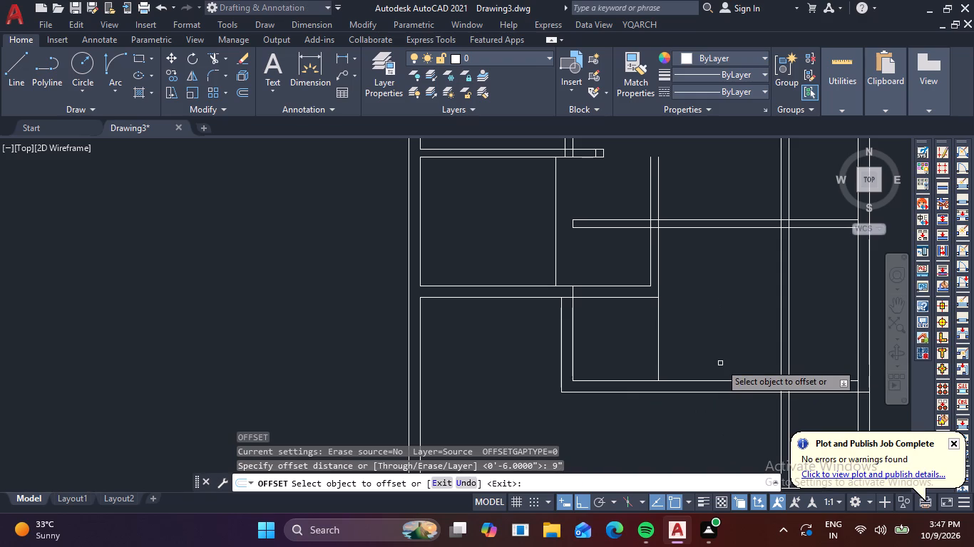
{"action": "left_click", "coordinate": [660, 334]}
{"action": "left_click", "coordinate": [637, 340]}
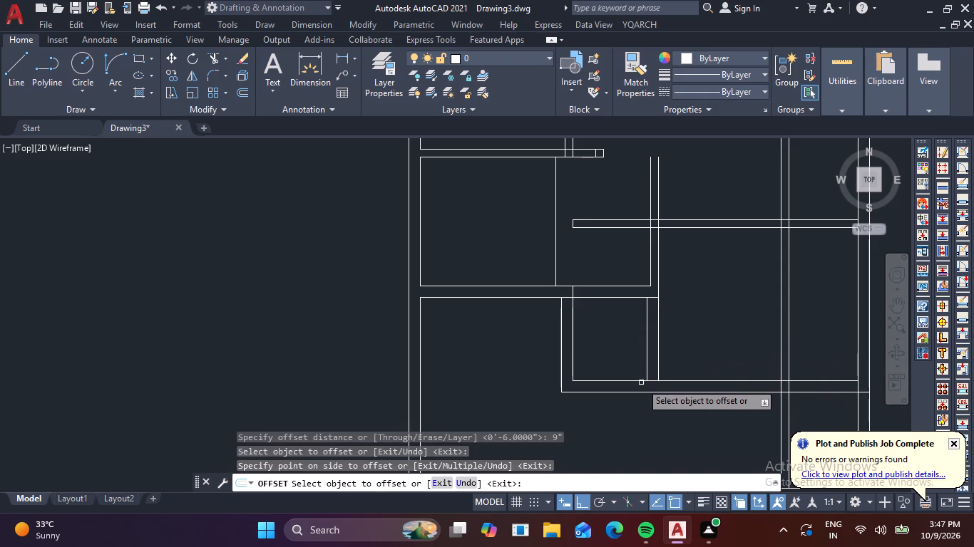
{"action": "key", "text": "Escape"}
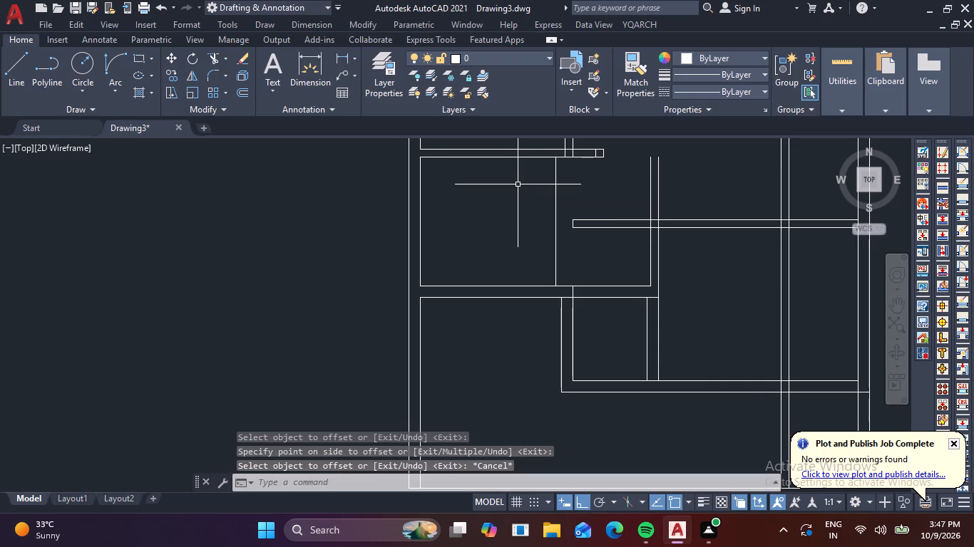
Extend the relocated step wall's inner vertical line down to the lower horizontal wall's outermost line.
{"action": "type", "text": "EX"}
{"action": "key", "text": "space"}
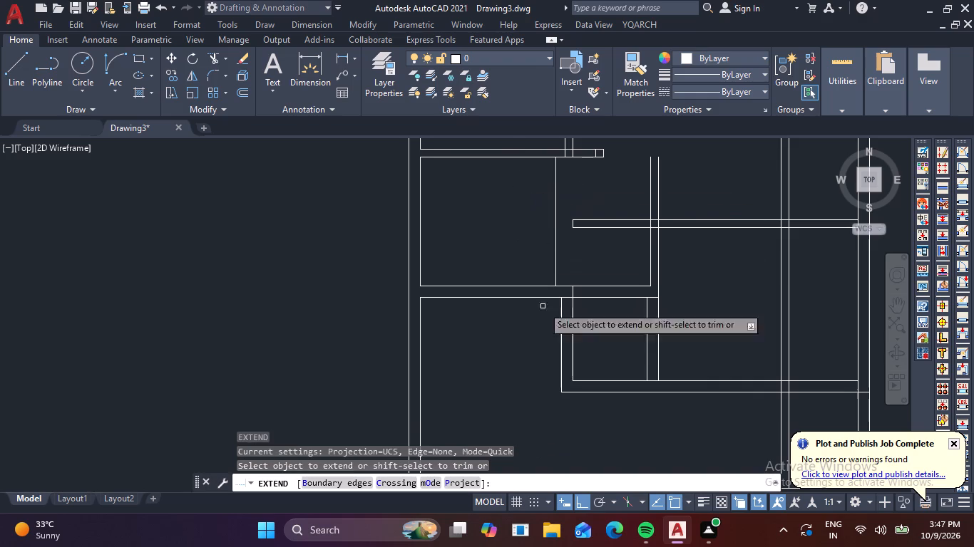
{"action": "left_click", "coordinate": [650, 368]}
{"action": "left_click", "coordinate": [615, 370]}
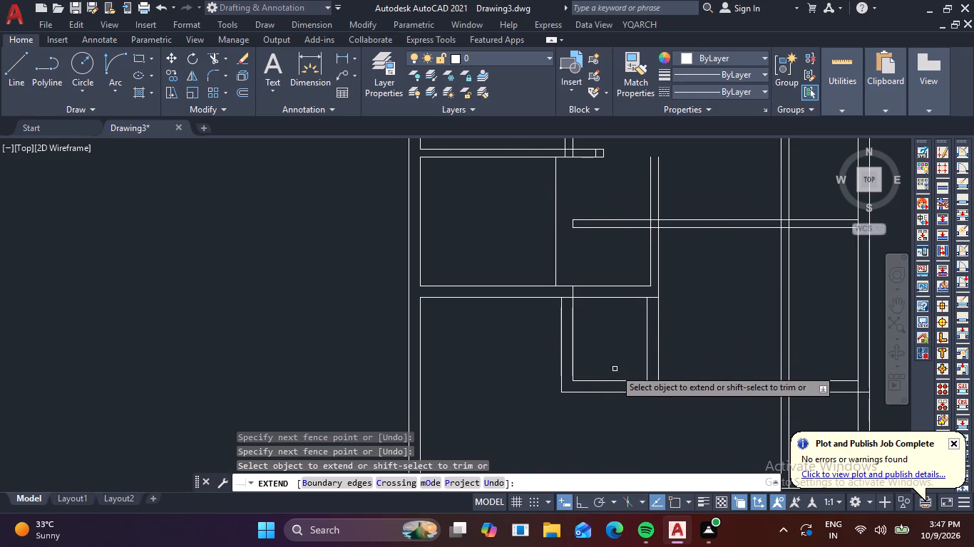
{"action": "key", "text": "Escape"}
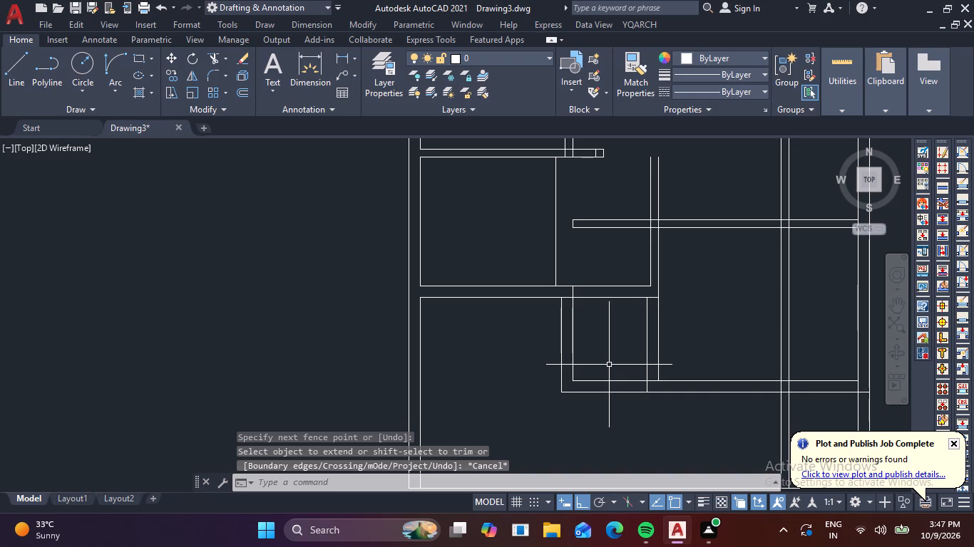
Trim away the old step's two vertical lines, the leftover horizontal wall lines beside them, and the short stub above.
{"action": "key", "text": "space"}
{"action": "left_click_drag", "start_coordinate": [589, 363], "coordinate": [544, 343], "text": "shift"}
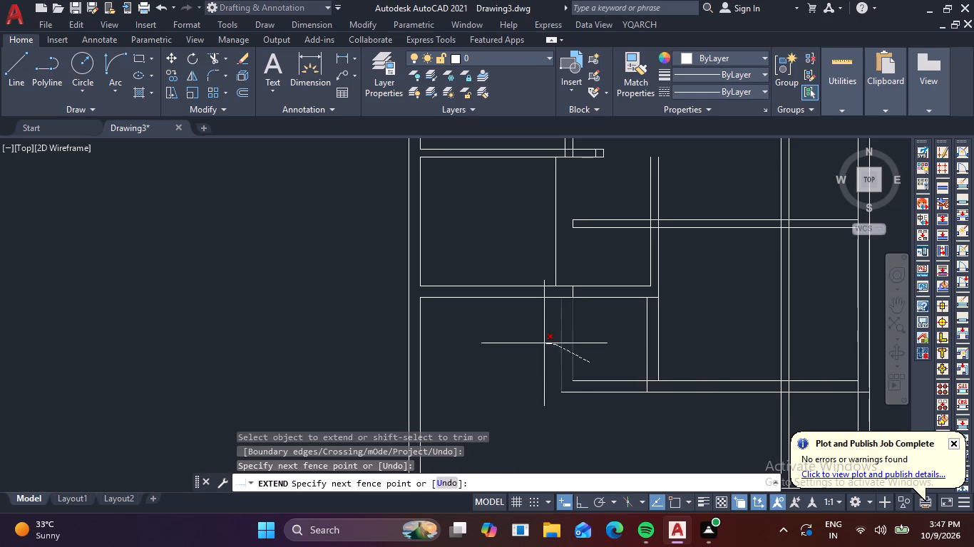
{"action": "left_click_drag", "start_coordinate": [600, 364], "coordinate": [601, 408], "text": "shift"}
{"action": "scroll", "coordinate": [574, 289], "scroll_direction": "up", "scroll_amount": 2, "text": "shift"}
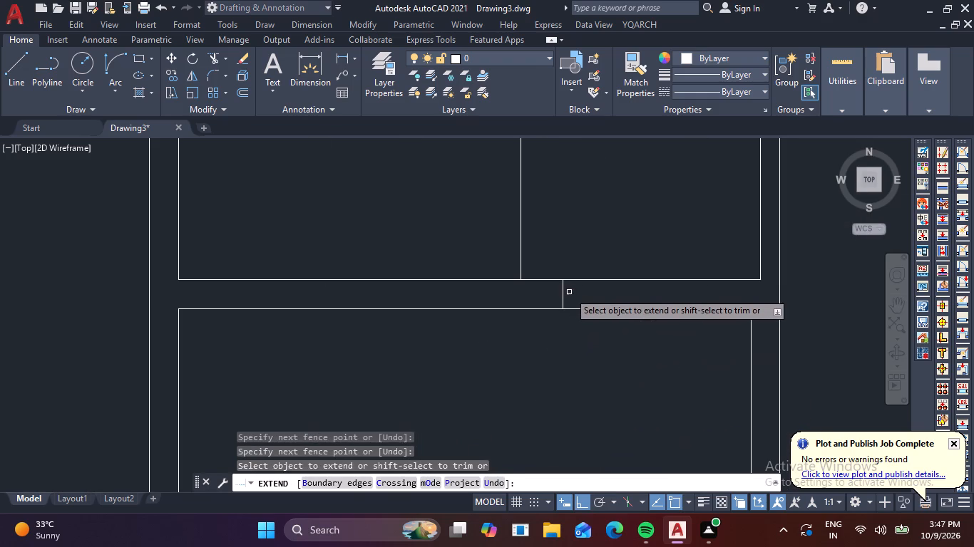
{"action": "left_click", "coordinate": [564, 297], "text": "shift"}
{"action": "scroll", "coordinate": [587, 308], "scroll_direction": "down", "scroll_amount": 3}
{"action": "key", "text": "Escape"}
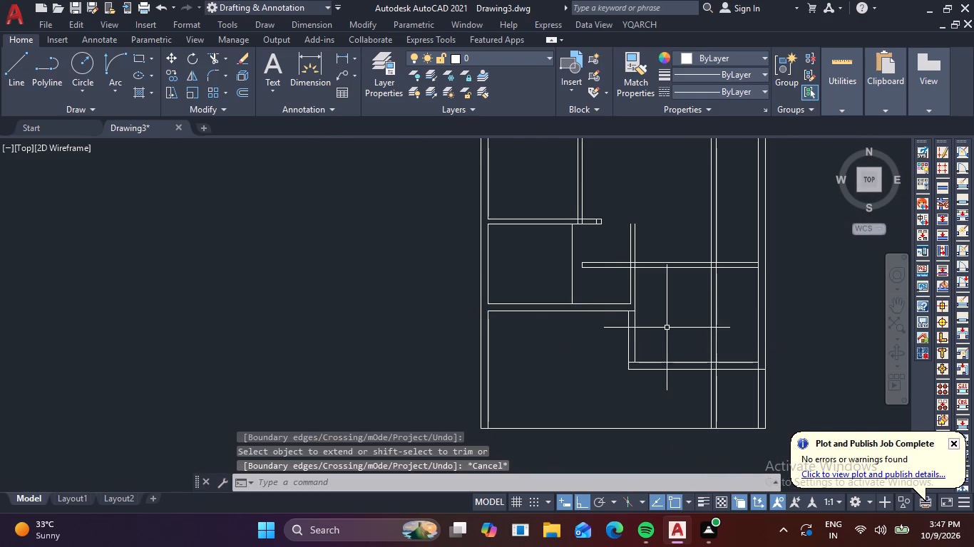
Trim the middle horizontal partition's lines where they project past the new vertical partition into the room, including the leftover end cap.
{"action": "scroll", "coordinate": [667, 328], "scroll_direction": "up", "scroll_amount": 2}
{"action": "scroll", "coordinate": [707, 338], "scroll_direction": "down", "scroll_amount": 2}
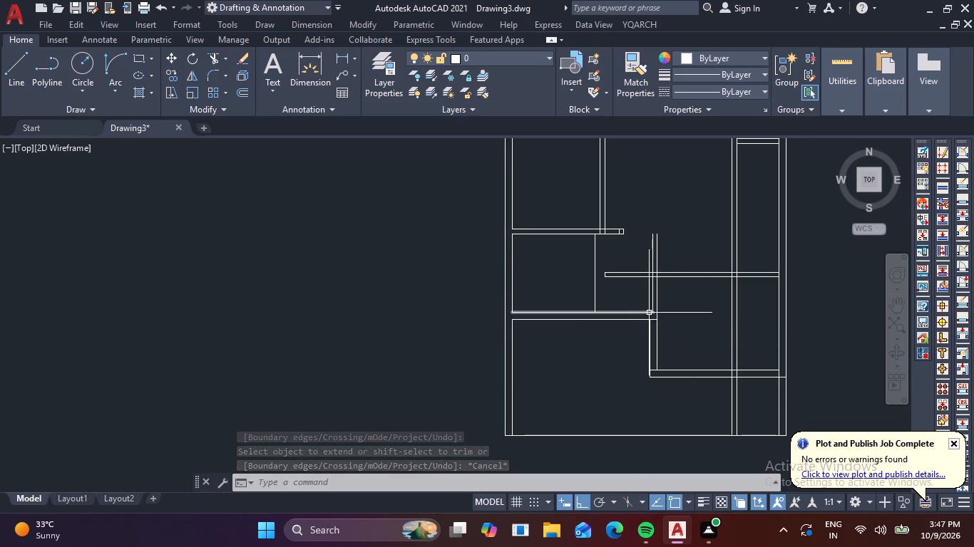
{"action": "type", "text": "TR"}
{"action": "key", "text": "space"}
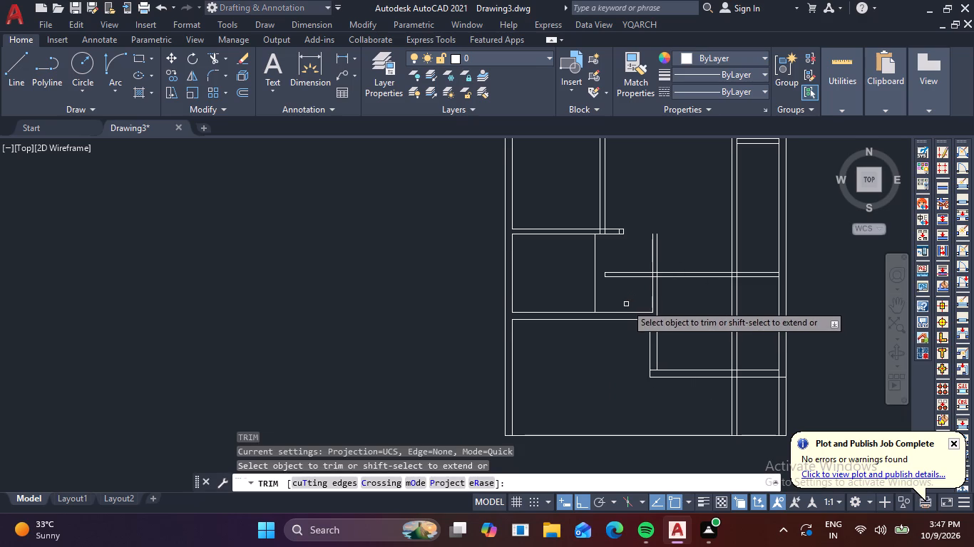
{"action": "scroll", "coordinate": [628, 298], "scroll_direction": "up", "scroll_amount": 2}
{"action": "left_click_drag", "start_coordinate": [639, 285], "coordinate": [629, 222]}
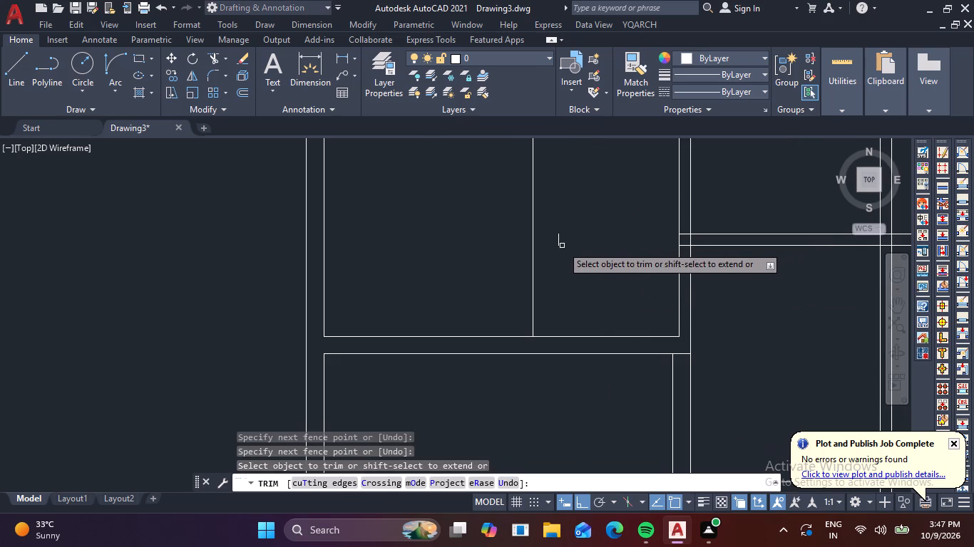
{"action": "left_click", "coordinate": [560, 242]}
{"action": "scroll", "coordinate": [565, 246], "scroll_direction": "down", "scroll_amount": 2}
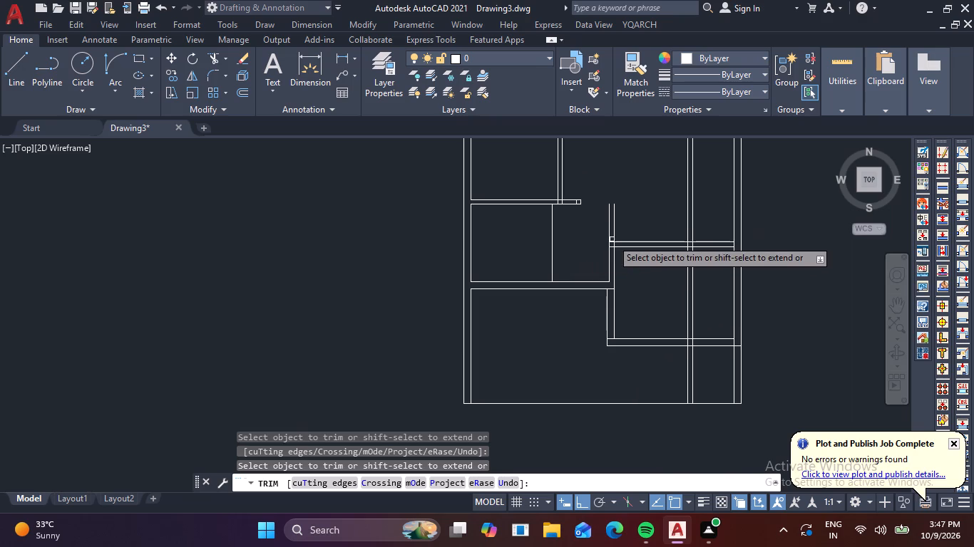
Trim the projecting end of the upper horizontal partition, beyond the inner cap line.
{"action": "middle_click_drag", "start_coordinate": [596, 233], "coordinate": [592, 293]}
{"action": "scroll", "coordinate": [617, 249], "scroll_direction": "up", "scroll_amount": 1}
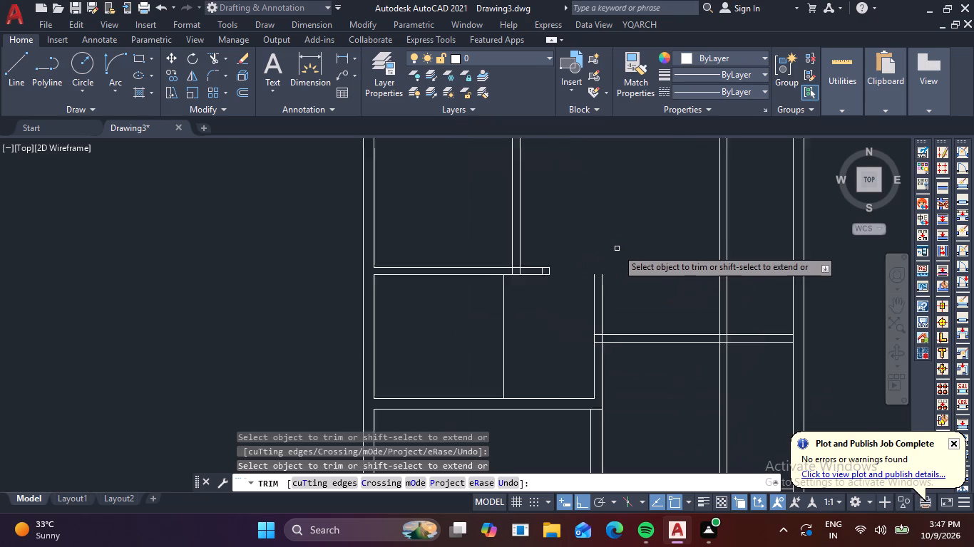
{"action": "scroll", "coordinate": [617, 249], "scroll_direction": "up", "scroll_amount": 2}
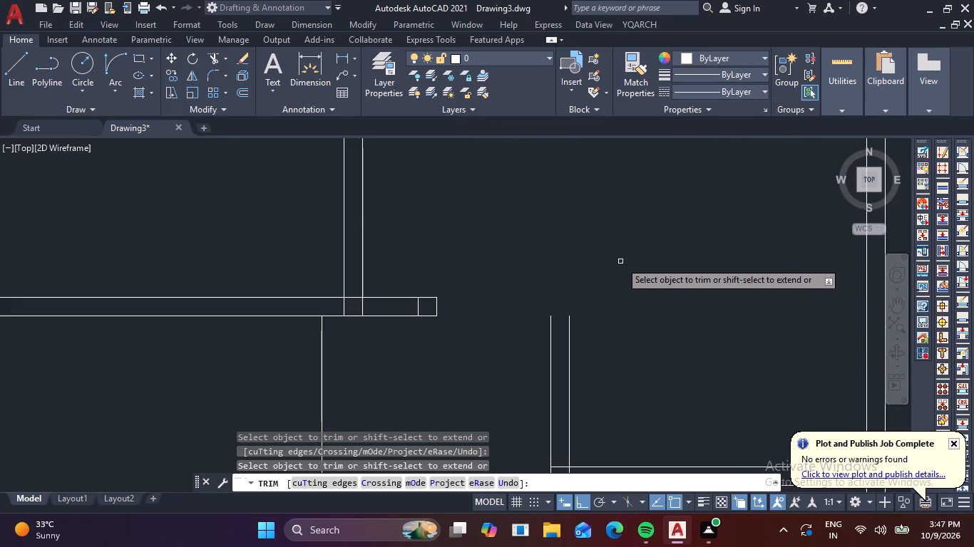
{"action": "scroll", "coordinate": [450, 296], "scroll_direction": "down", "scroll_amount": 1}
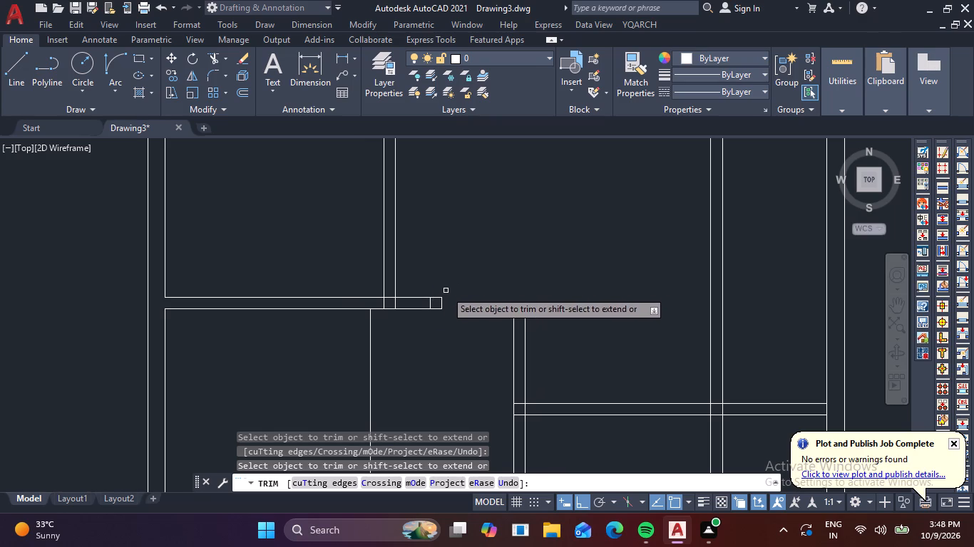
{"action": "left_click_drag", "start_coordinate": [434, 293], "coordinate": [434, 301]}
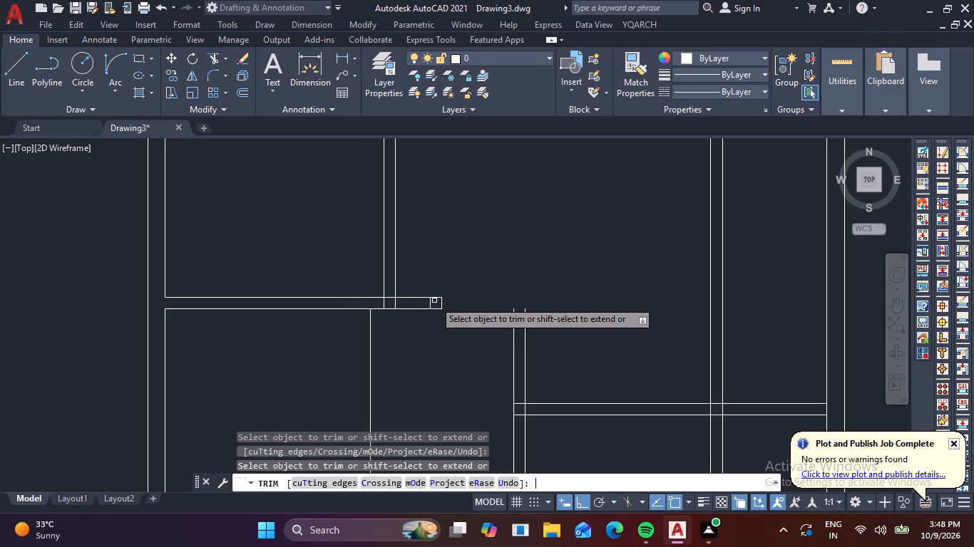
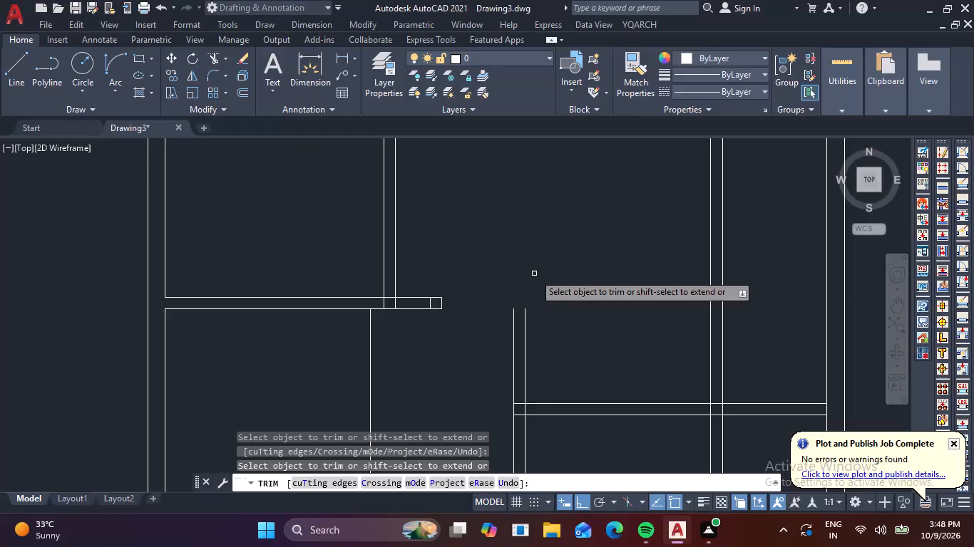
Extend the two lines of the capped-end horizontal partition across the gap toward the vertical partition beside it.
{"action": "left_click_drag", "start_coordinate": [435, 289], "coordinate": [432, 322], "text": "shift"}
Fillet the horizontal partition's upper line with the vertical partition's outer line at zero radius to form a square corner.
{"action": "scroll", "coordinate": [528, 313], "scroll_direction": "up", "scroll_amount": 2}
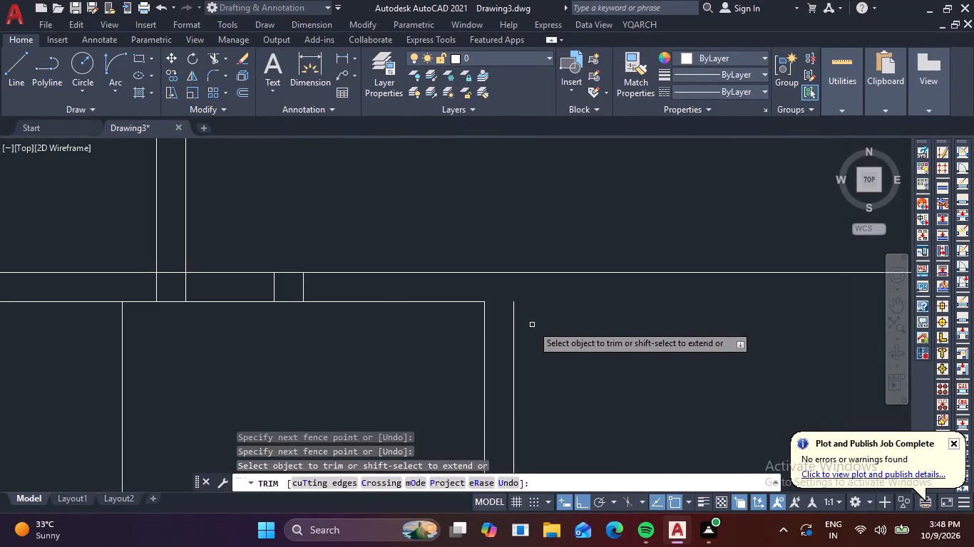
{"action": "key", "text": "f"}
{"action": "key", "text": "Escape"}
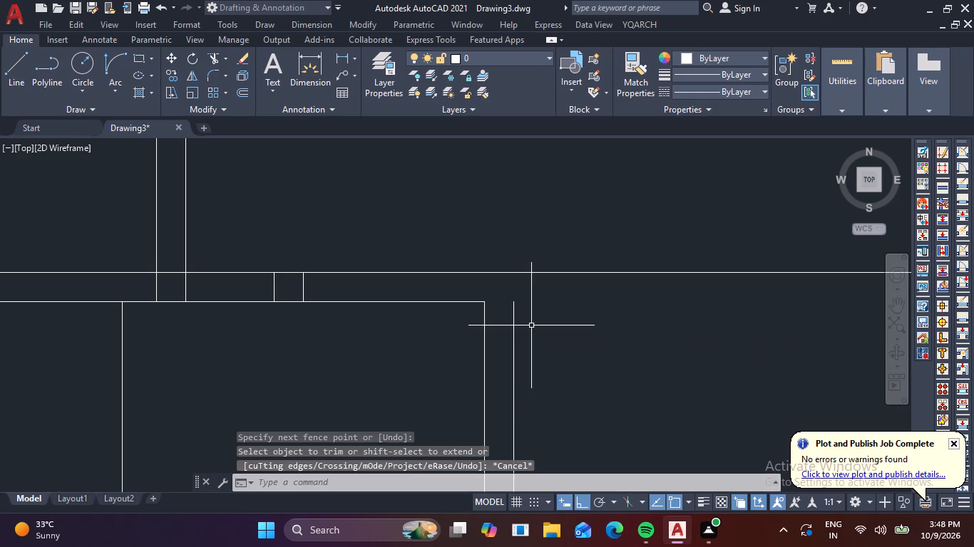
{"action": "type", "text": "f"}
{"action": "key", "text": "space"}
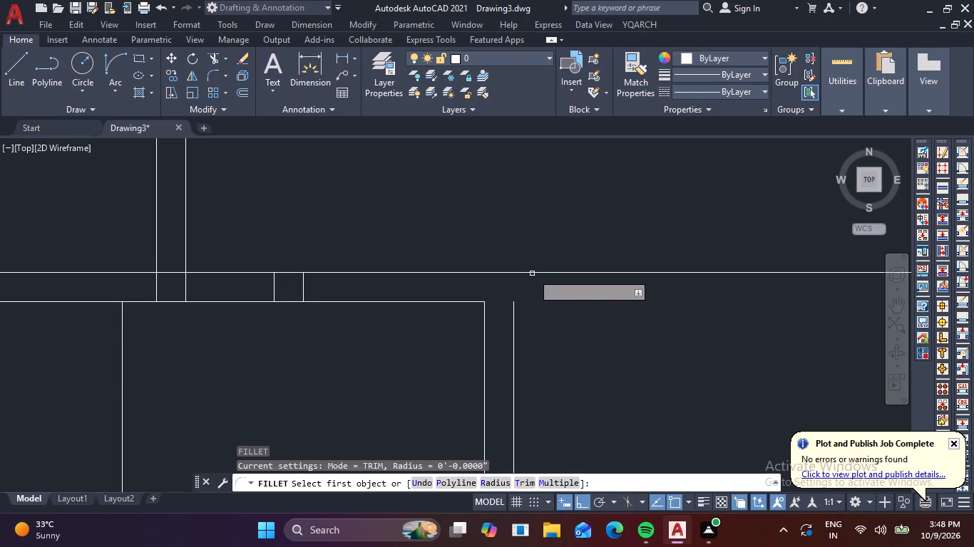
{"action": "left_click", "coordinate": [533, 272]}
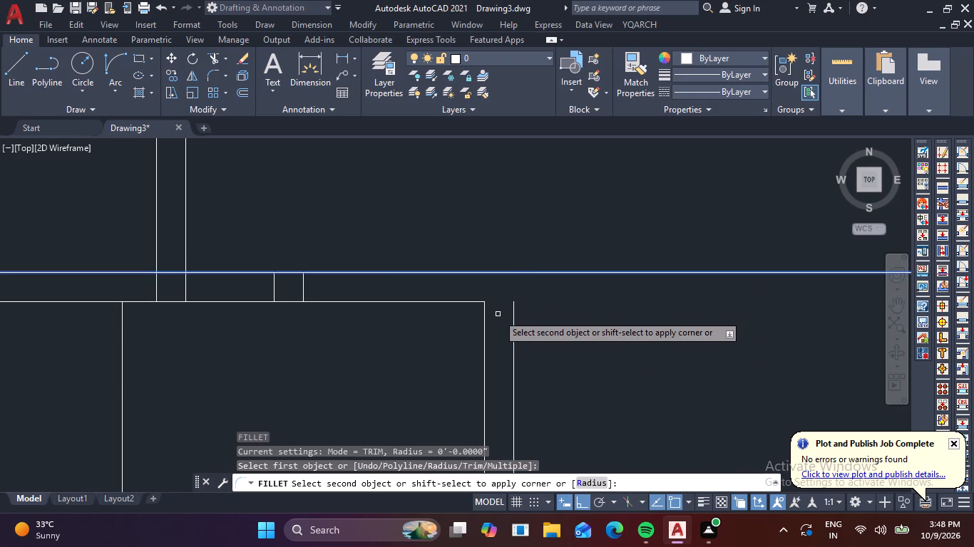
{"action": "key", "text": "Escape"}
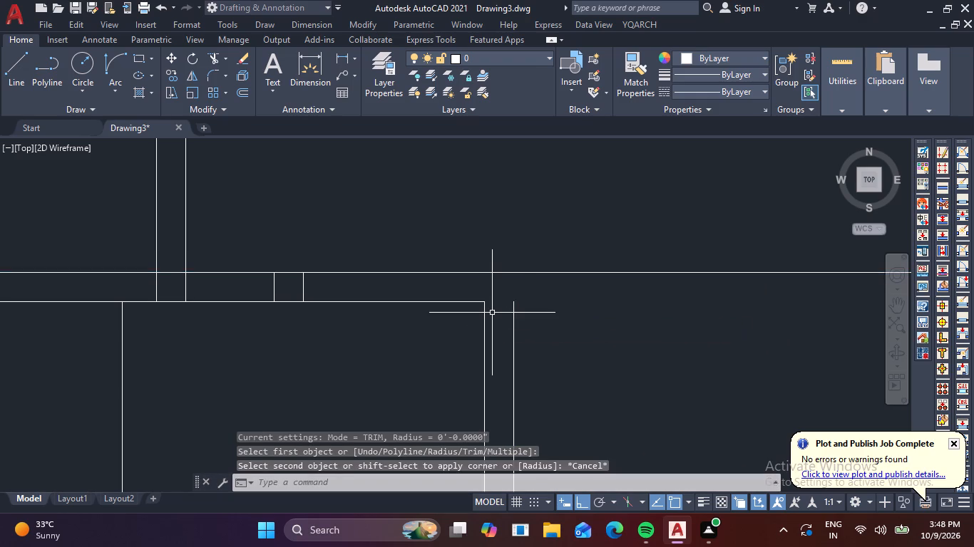
{"action": "key", "text": "space"}
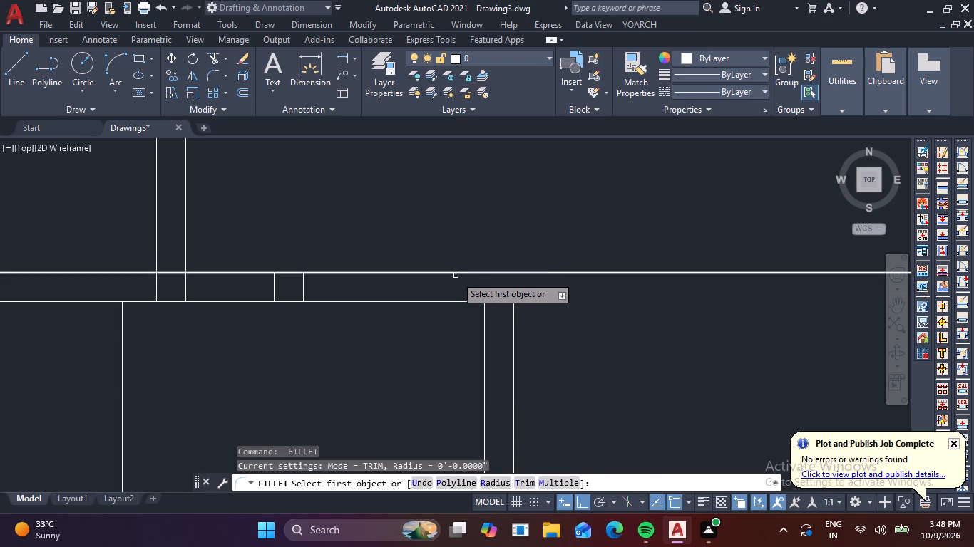
{"action": "left_click", "coordinate": [457, 273]}
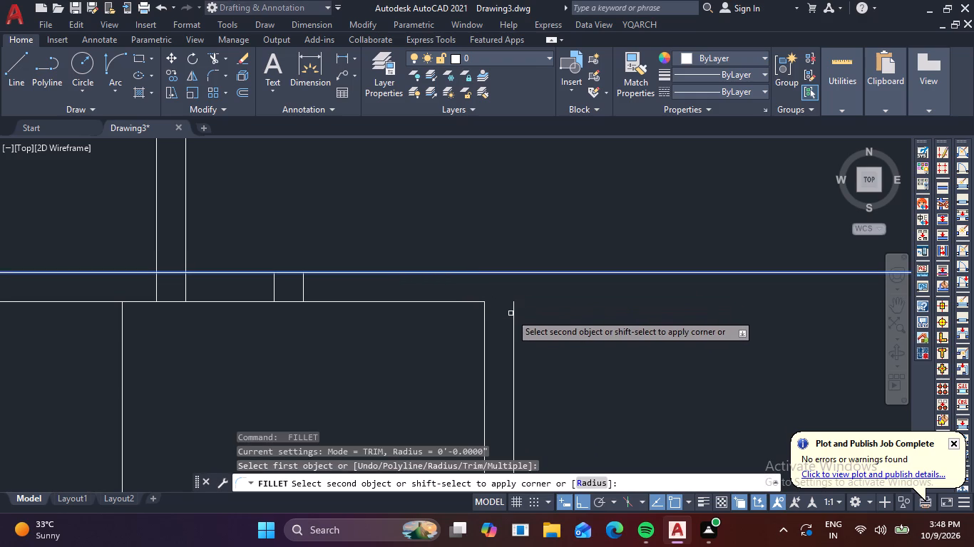
{"action": "left_click", "coordinate": [513, 313]}
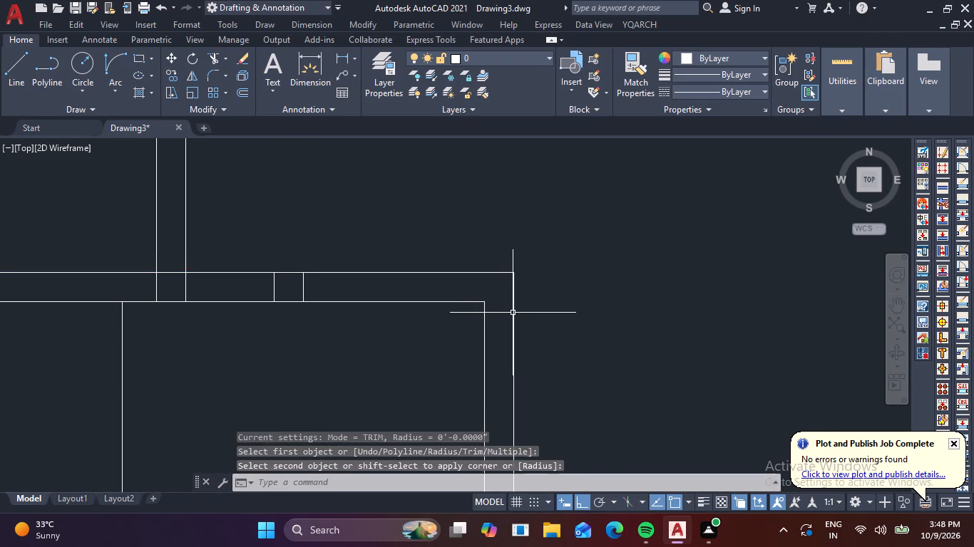
Trim the two short leftover end-cap lines inside the extended horizontal partition.
{"action": "scroll", "coordinate": [513, 313], "scroll_direction": "down", "scroll_amount": 3}
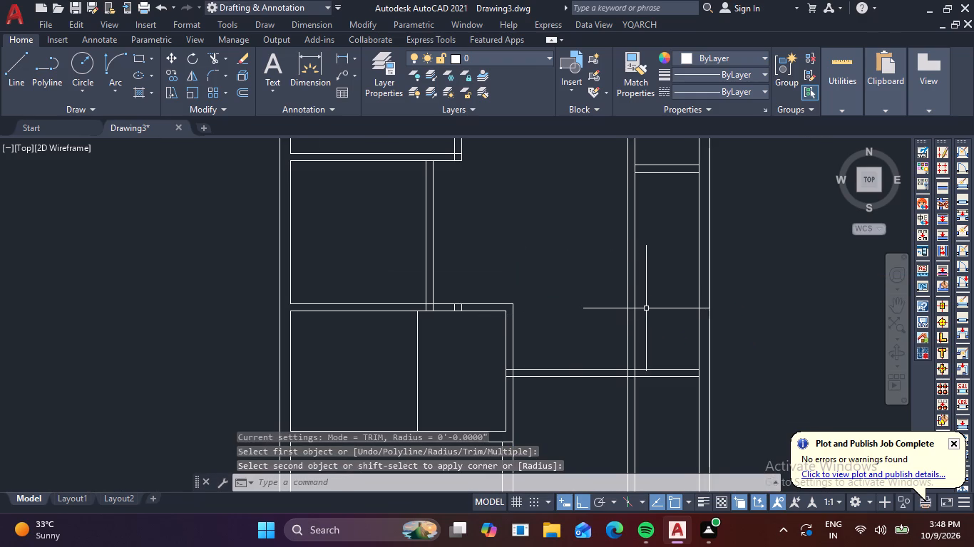
{"action": "scroll", "coordinate": [465, 310], "scroll_direction": "up", "scroll_amount": 3}
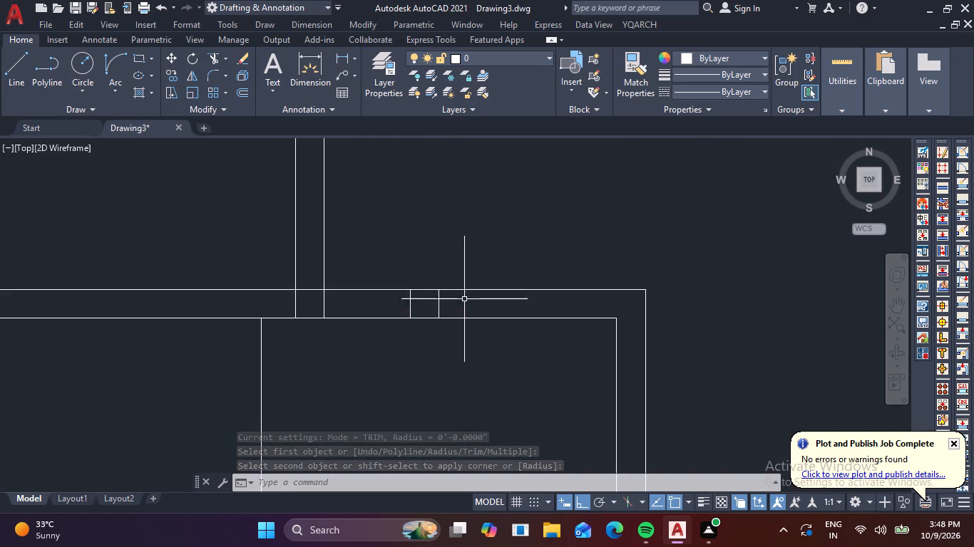
{"action": "scroll", "coordinate": [458, 316], "scroll_direction": "up", "scroll_amount": 2}
{"action": "type", "text": "tr"}
{"action": "key", "text": "space"}
{"action": "left_click_drag", "start_coordinate": [312, 291], "coordinate": [327, 288]}
{"action": "left_click", "coordinate": [429, 288]}
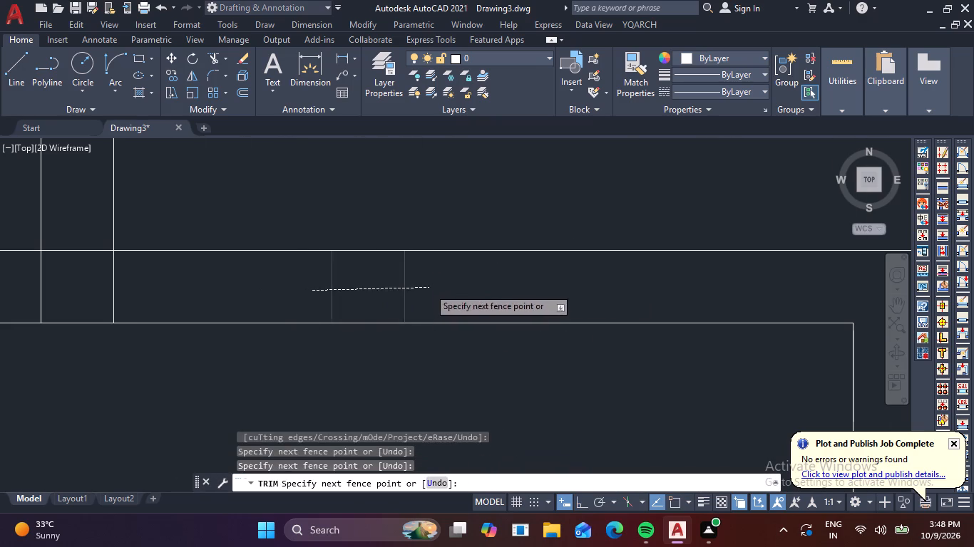
{"action": "key", "text": "Escape"}
Trim the left outer wall's inner line between the two lines of the topmost horizontal partition to open the junction.
{"action": "scroll", "coordinate": [450, 281], "scroll_direction": "down", "scroll_amount": 4}
{"action": "scroll", "coordinate": [600, 274], "scroll_direction": "down", "scroll_amount": 2}
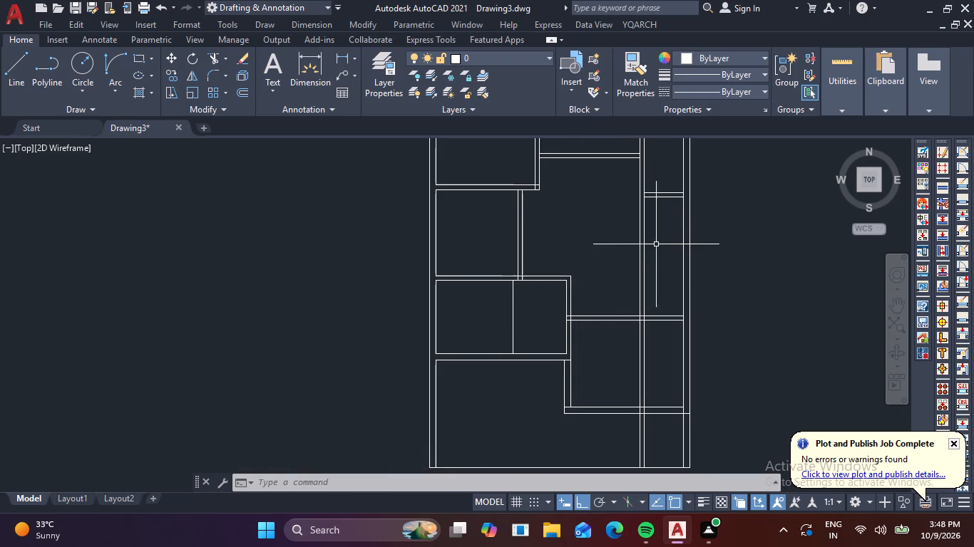
{"action": "middle_click_drag", "start_coordinate": [625, 246], "coordinate": [605, 382]}
{"action": "scroll", "coordinate": [610, 342], "scroll_direction": "down", "scroll_amount": 1}
{"action": "scroll", "coordinate": [529, 268], "scroll_direction": "up", "scroll_amount": 3}
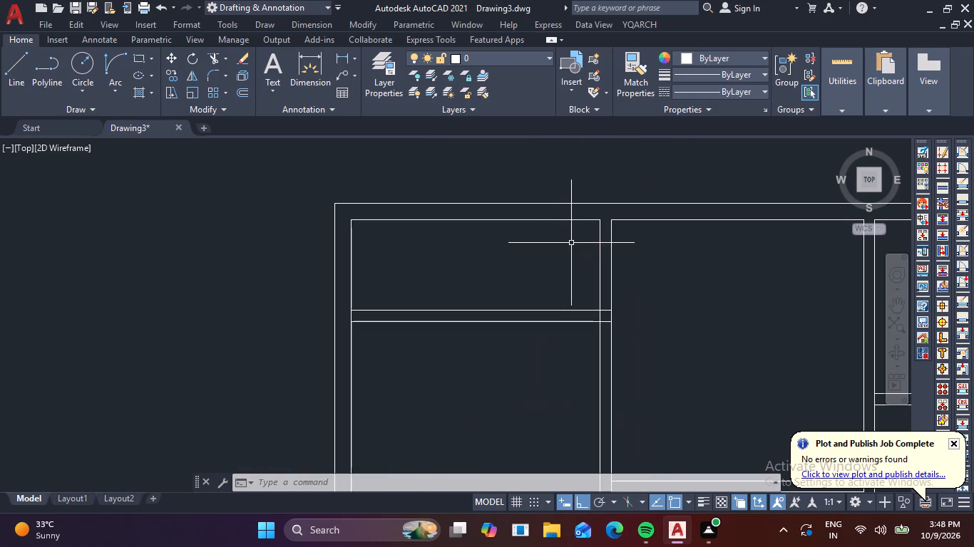
{"action": "key", "text": "Escape"}
{"action": "key", "text": "t"}
{"action": "type", "text": "r"}
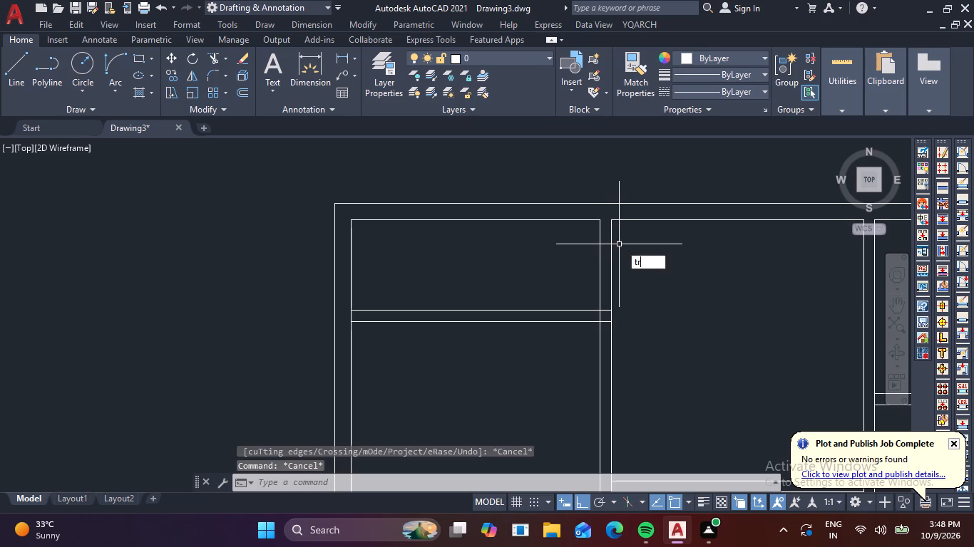
{"action": "key", "text": "space"}
{"action": "scroll", "coordinate": [338, 333], "scroll_direction": "up", "scroll_amount": 2}
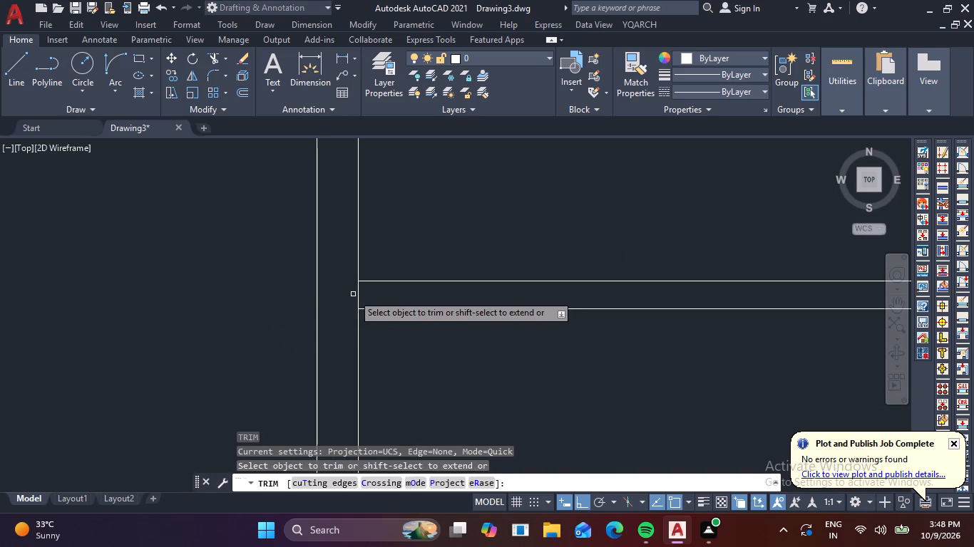
{"action": "left_click", "coordinate": [360, 295]}
{"action": "left_click", "coordinate": [379, 297]}
{"action": "left_click", "coordinate": [367, 294]}
{"action": "left_click", "coordinate": [335, 289]}
Trim the overlapping lines where the topmost horizontal partition meets the vertical partition at its other end.
{"action": "scroll", "coordinate": [335, 289], "scroll_direction": "down", "scroll_amount": 3}
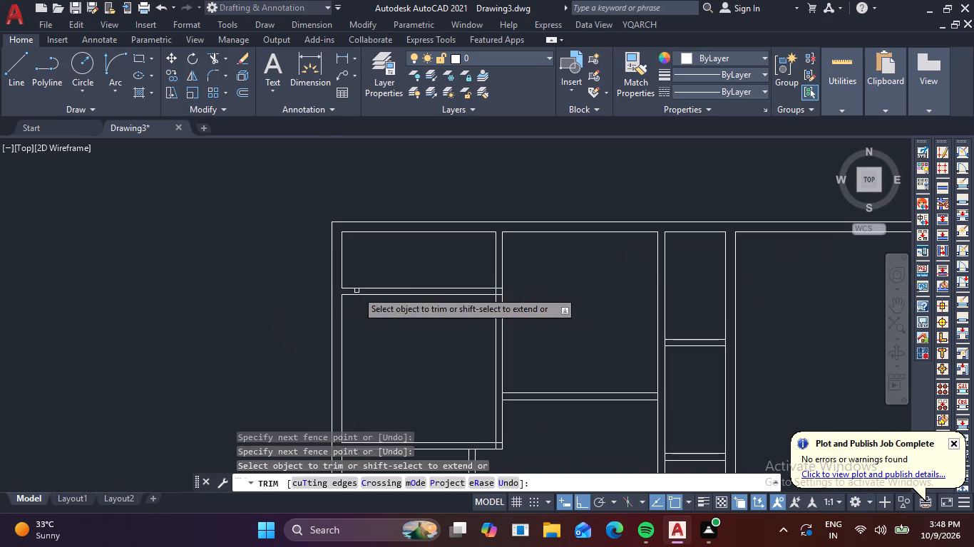
{"action": "scroll", "coordinate": [513, 282], "scroll_direction": "up", "scroll_amount": 3}
{"action": "scroll", "coordinate": [439, 306], "scroll_direction": "up", "scroll_amount": 2}
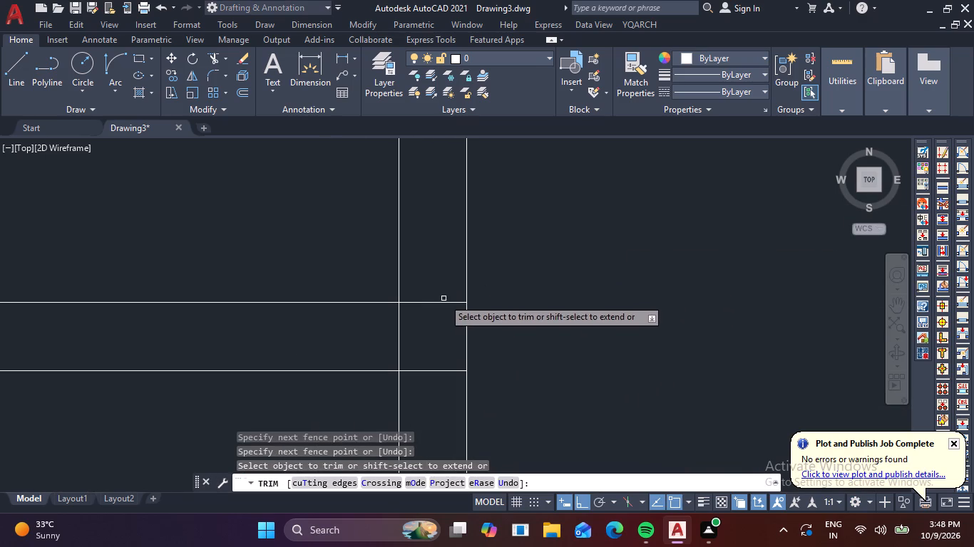
{"action": "left_click", "coordinate": [445, 290]}
{"action": "left_click", "coordinate": [430, 380]}
{"action": "left_click", "coordinate": [381, 331]}
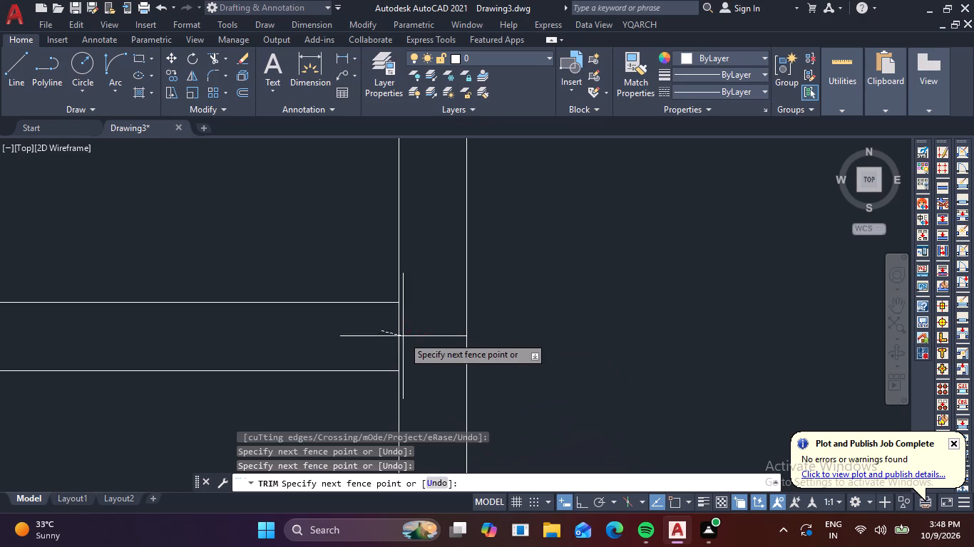
{"action": "left_click", "coordinate": [415, 336]}
Trim the vertical partition's line between the two lines of the middle room's horizontal partition to open that junction.
{"action": "scroll", "coordinate": [416, 332], "scroll_direction": "down", "scroll_amount": 3}
{"action": "middle_click_drag", "start_coordinate": [480, 329], "coordinate": [531, 209]}
{"action": "scroll", "coordinate": [529, 259], "scroll_direction": "down", "scroll_amount": 2}
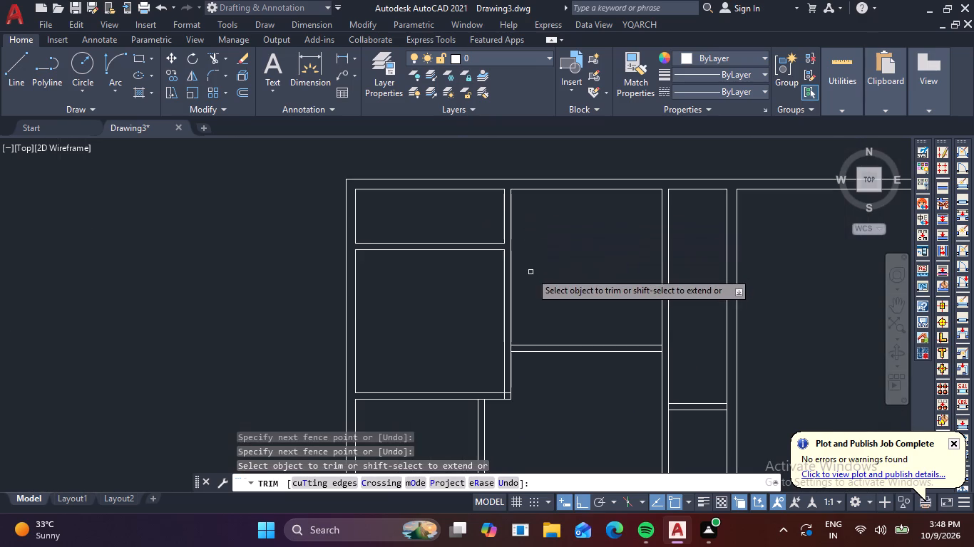
{"action": "middle_click_drag", "start_coordinate": [530, 272], "coordinate": [533, 197]}
{"action": "scroll", "coordinate": [506, 285], "scroll_direction": "up", "scroll_amount": 3}
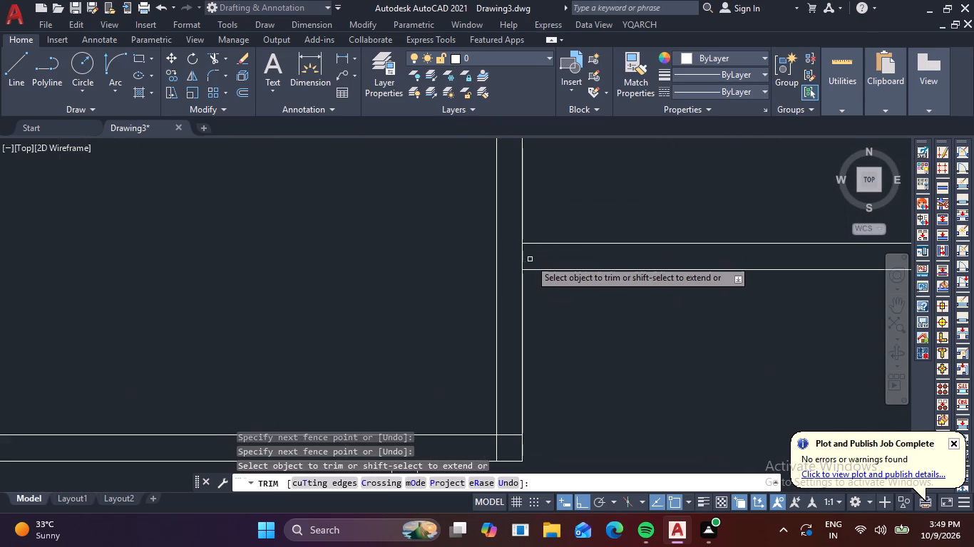
{"action": "left_click", "coordinate": [530, 259]}
{"action": "left_click", "coordinate": [511, 259]}
Trim the overlapping lines at the vertical partition's lower corner and the horizontal line across the top of the vertical partition below.
{"action": "scroll", "coordinate": [511, 259], "scroll_direction": "down", "scroll_amount": 3}
{"action": "middle_click_drag", "start_coordinate": [530, 310], "coordinate": [554, 221]}
{"action": "scroll", "coordinate": [524, 212], "scroll_direction": "up", "scroll_amount": 4}
{"action": "left_click", "coordinate": [555, 225]}
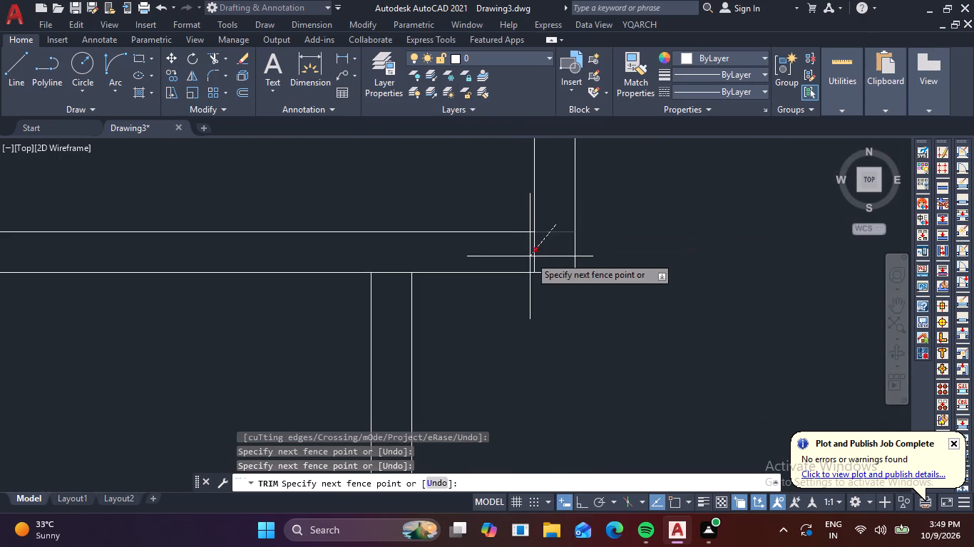
{"action": "left_click", "coordinate": [529, 256]}
{"action": "left_click", "coordinate": [393, 289]}
{"action": "left_click", "coordinate": [411, 255]}
Trim the crossing lines where that lower vertical partition meets the extended horizontal partition beneath it.
{"action": "scroll", "coordinate": [411, 255], "scroll_direction": "down", "scroll_amount": 3}
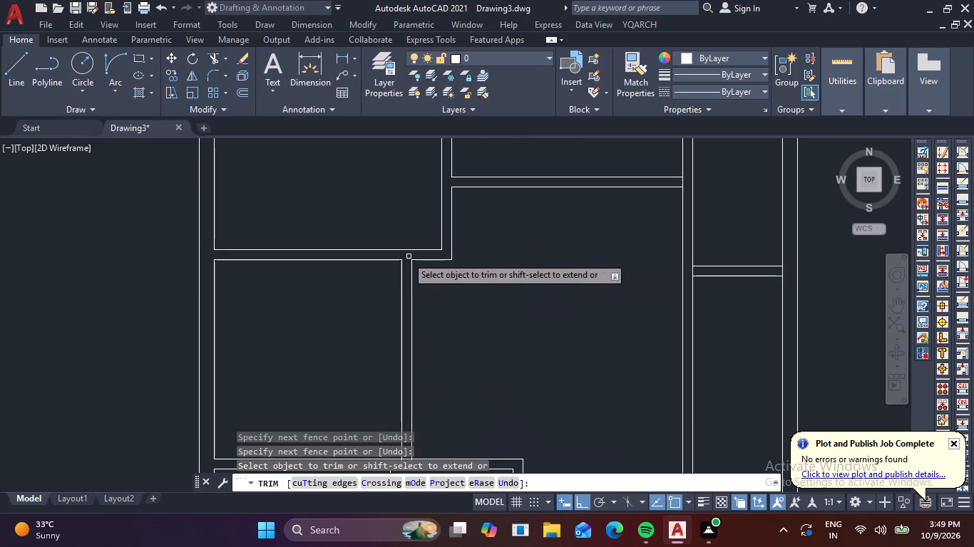
{"action": "middle_click_drag", "start_coordinate": [305, 316], "coordinate": [371, 135]}
{"action": "scroll", "coordinate": [483, 262], "scroll_direction": "up", "scroll_amount": 3}
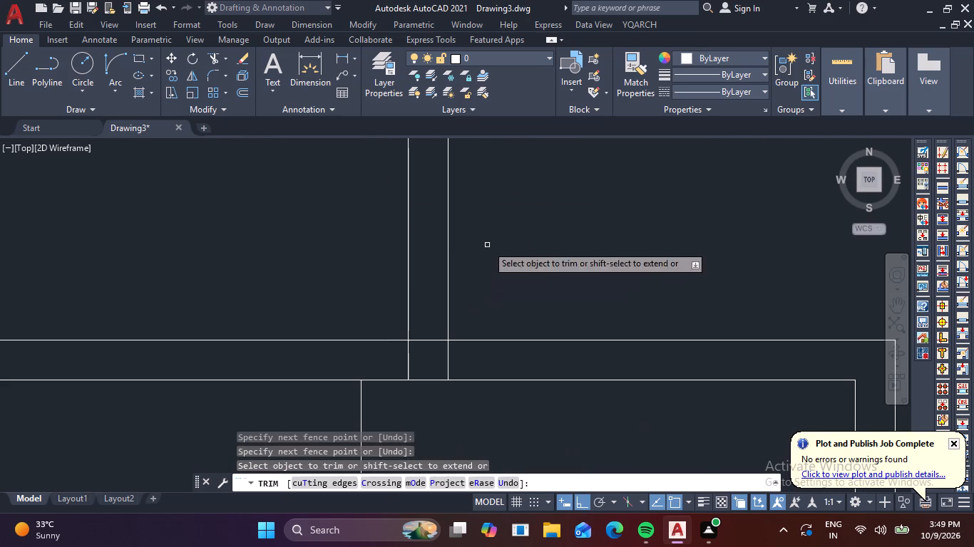
{"action": "left_click", "coordinate": [434, 315]}
{"action": "left_click", "coordinate": [426, 346]}
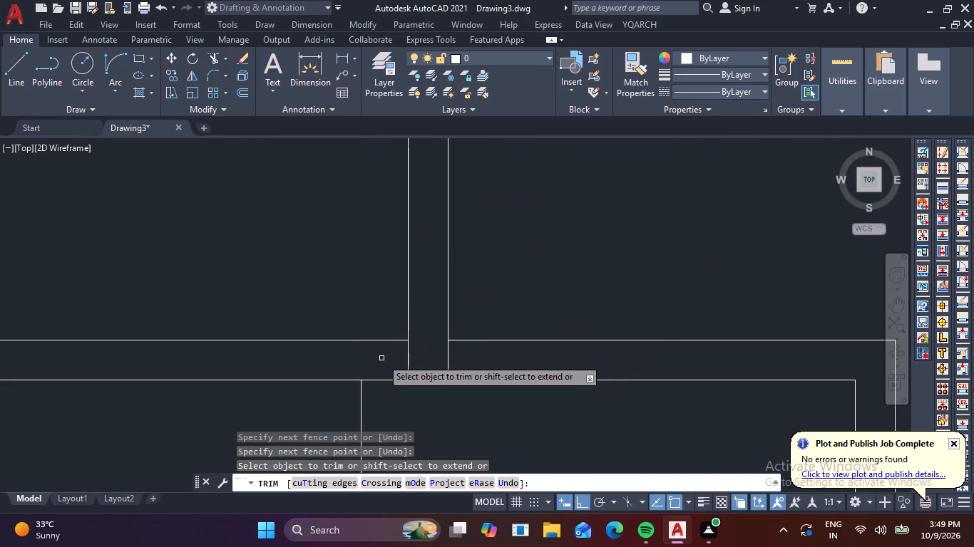
{"action": "left_click_drag", "start_coordinate": [385, 355], "coordinate": [399, 355]}
{"action": "left_click", "coordinate": [458, 358]}
Trim the right outer wall's inner line between the two lines of the horizontal partition above the lower wall.
{"action": "scroll", "coordinate": [458, 355], "scroll_direction": "down", "scroll_amount": 3}
{"action": "middle_click_drag", "start_coordinate": [496, 389], "coordinate": [394, 226]}
{"action": "scroll", "coordinate": [394, 226], "scroll_direction": "up", "scroll_amount": 1}
{"action": "scroll", "coordinate": [521, 323], "scroll_direction": "down", "scroll_amount": 2}
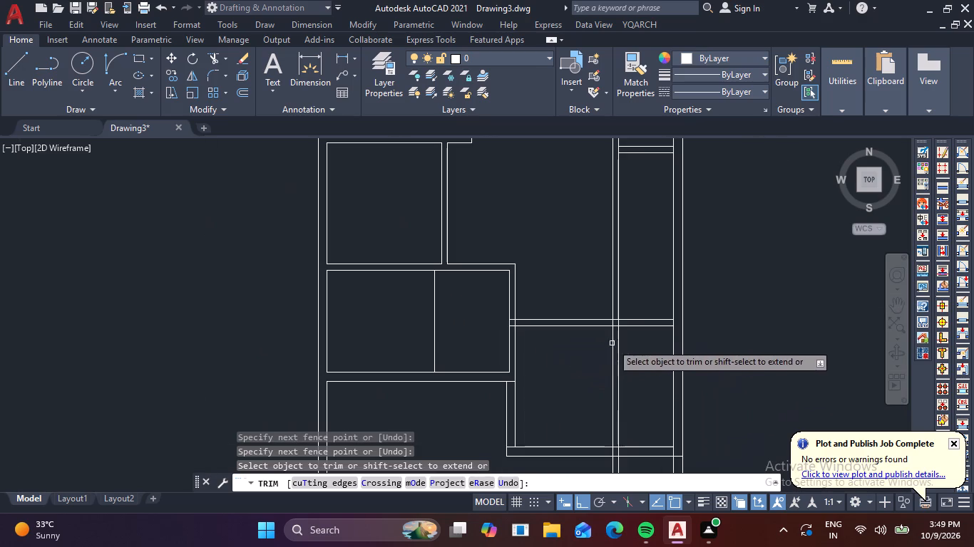
{"action": "scroll", "coordinate": [675, 330], "scroll_direction": "up", "scroll_amount": 3}
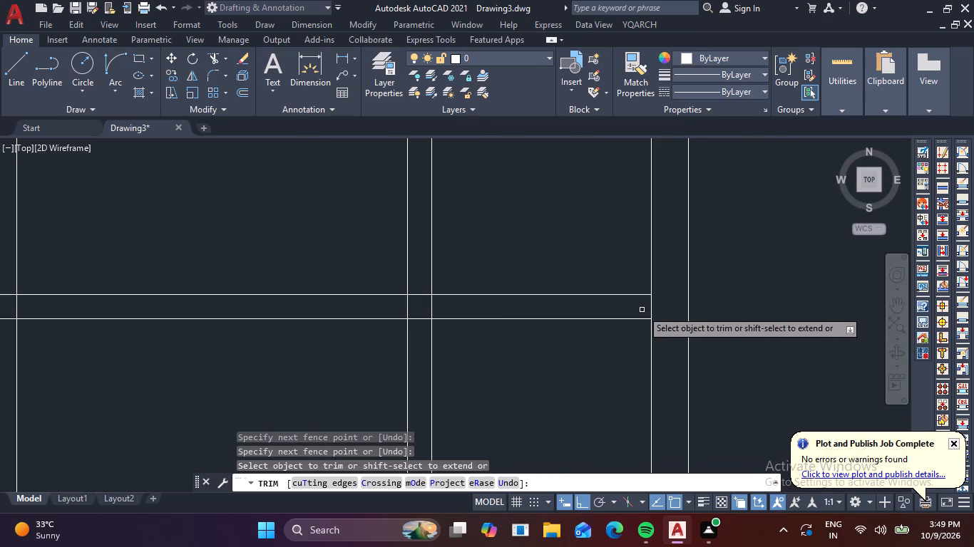
{"action": "left_click", "coordinate": [642, 309]}
{"action": "left_click", "coordinate": [670, 309]}
Trim the right outer wall's inner line between the two lines of the lower horizontal wall.
{"action": "scroll", "coordinate": [670, 306], "scroll_direction": "down", "scroll_amount": 3}
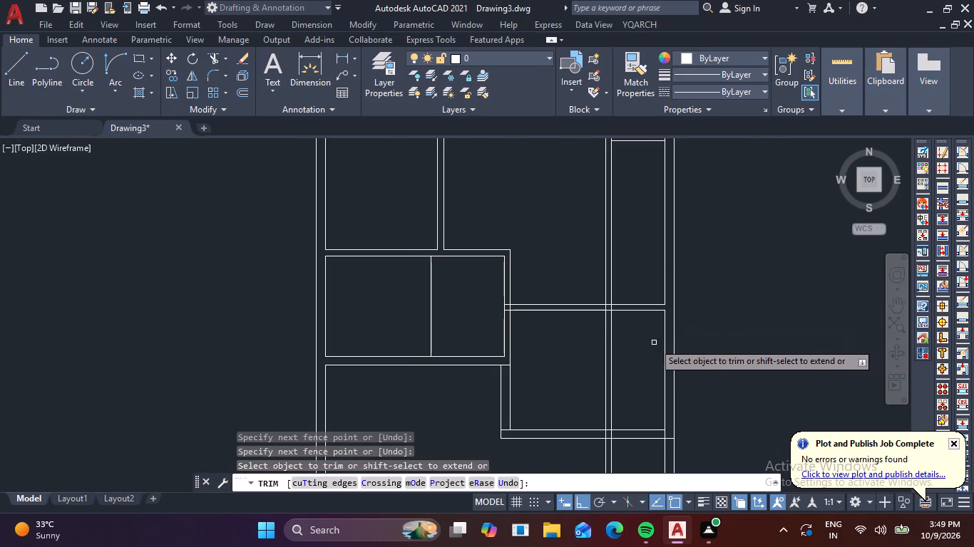
{"action": "middle_click_drag", "start_coordinate": [647, 345], "coordinate": [640, 231]}
{"action": "scroll", "coordinate": [655, 329], "scroll_direction": "up", "scroll_amount": 3}
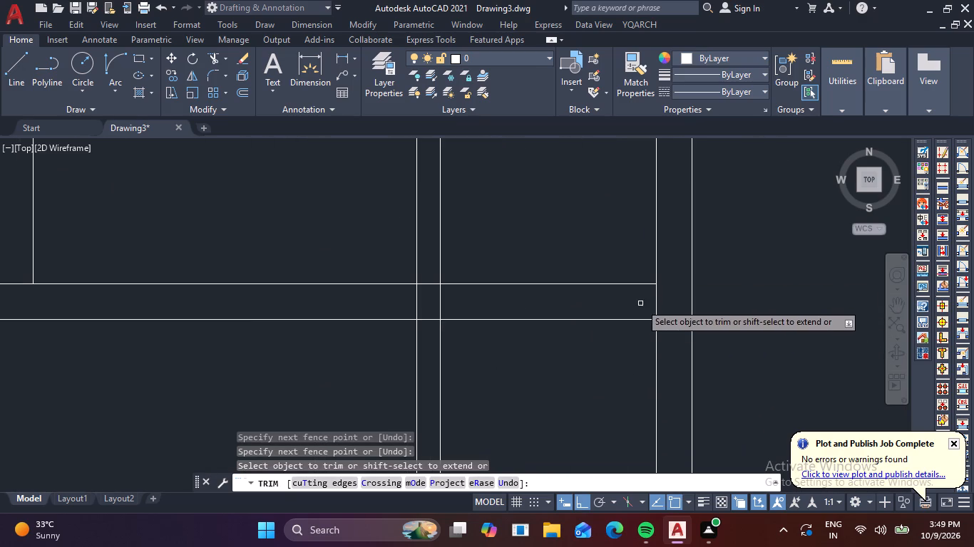
{"action": "left_click", "coordinate": [640, 303]}
{"action": "left_click", "coordinate": [672, 304]}
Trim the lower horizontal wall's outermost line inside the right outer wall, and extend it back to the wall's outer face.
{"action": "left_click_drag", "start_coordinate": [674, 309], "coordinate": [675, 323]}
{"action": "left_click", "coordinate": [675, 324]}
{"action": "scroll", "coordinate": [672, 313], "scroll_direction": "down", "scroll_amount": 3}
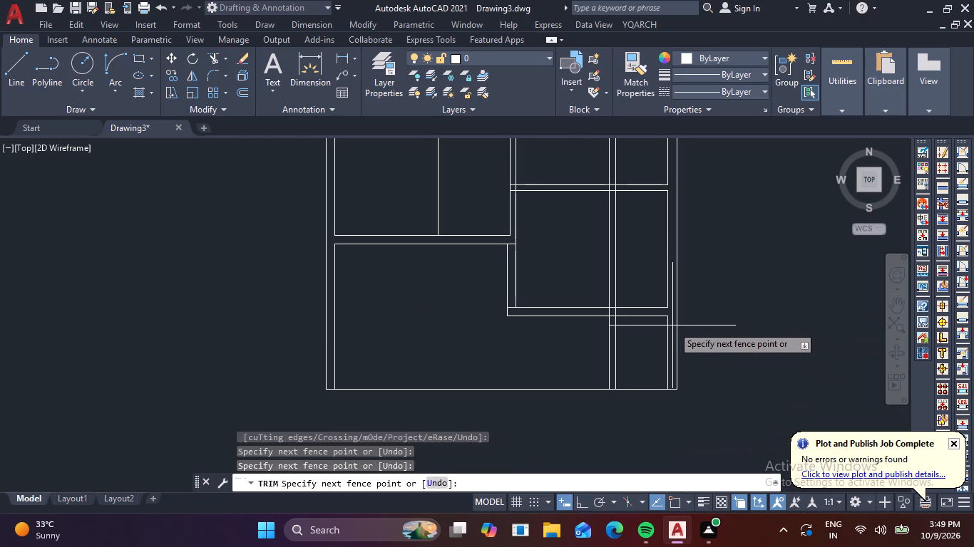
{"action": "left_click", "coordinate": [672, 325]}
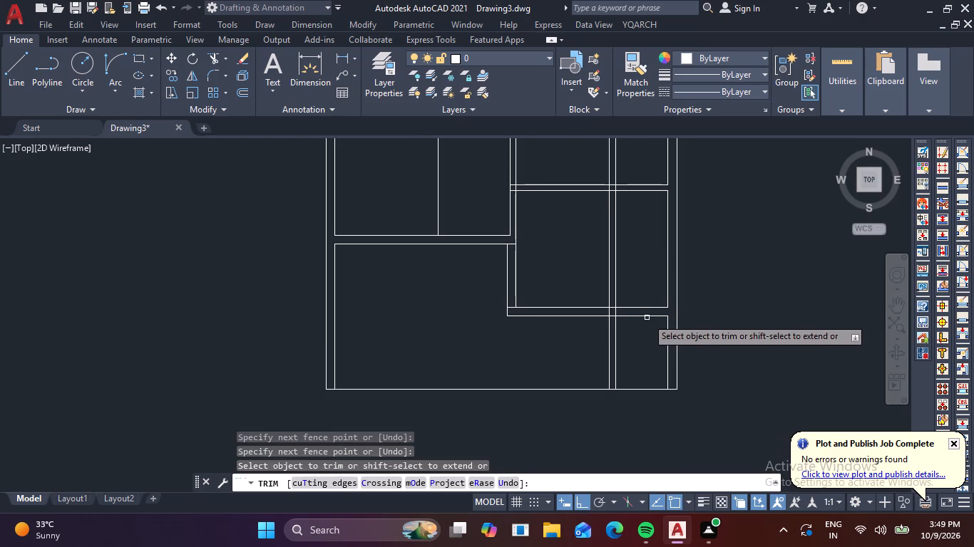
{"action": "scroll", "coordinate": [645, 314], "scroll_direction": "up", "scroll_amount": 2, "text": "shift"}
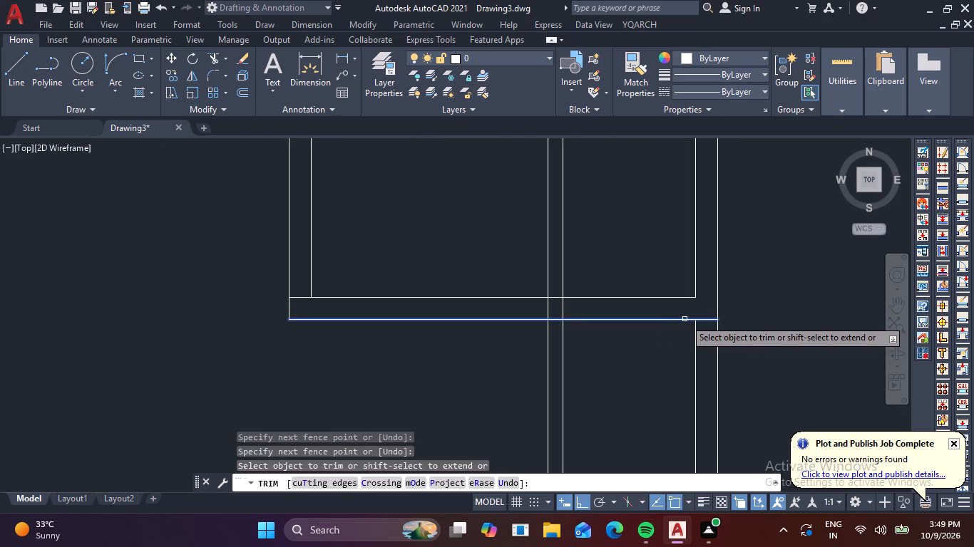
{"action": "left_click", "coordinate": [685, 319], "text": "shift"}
Trim the right outer wall's inner line and the long vertical partition's two lines below the lower horizontal wall.
{"action": "scroll", "coordinate": [656, 338], "scroll_direction": "down", "scroll_amount": 2}
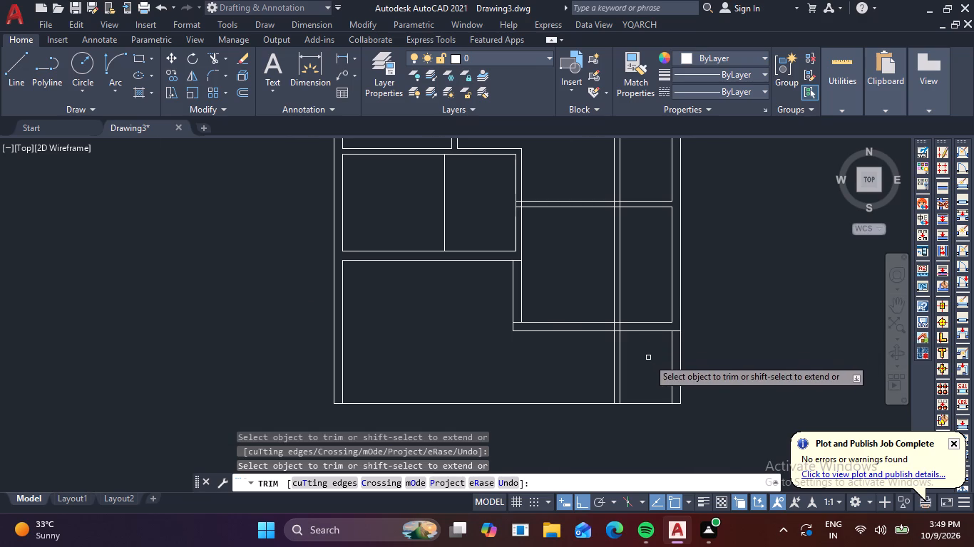
{"action": "left_click", "coordinate": [674, 356]}
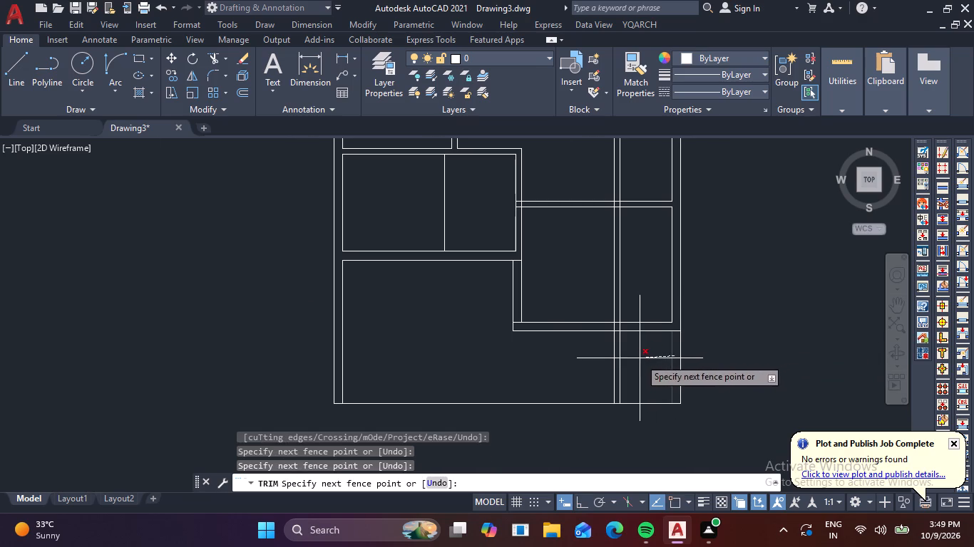
{"action": "left_click", "coordinate": [640, 358]}
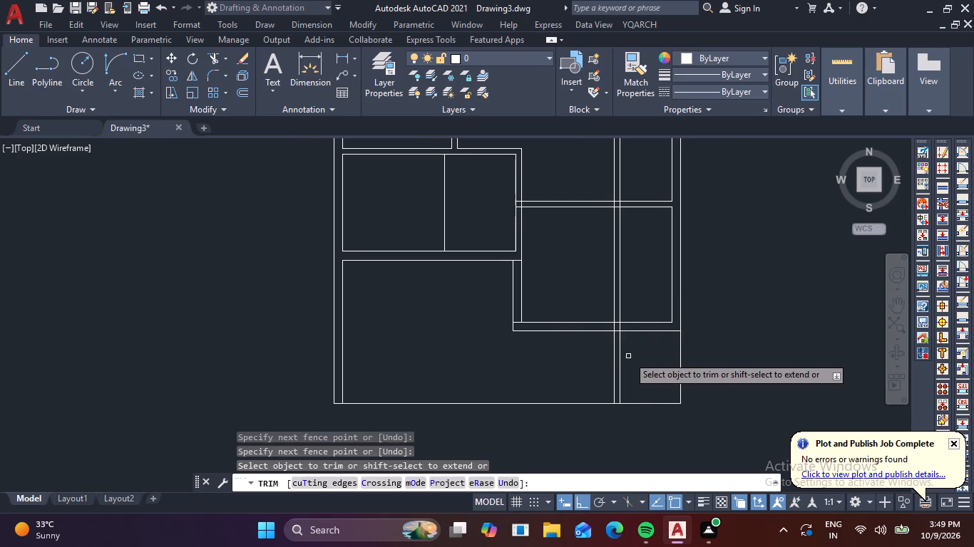
{"action": "left_click_drag", "start_coordinate": [628, 356], "coordinate": [620, 358]}
{"action": "left_click", "coordinate": [593, 360]}
{"action": "scroll", "coordinate": [627, 323], "scroll_direction": "up", "scroll_amount": 3}
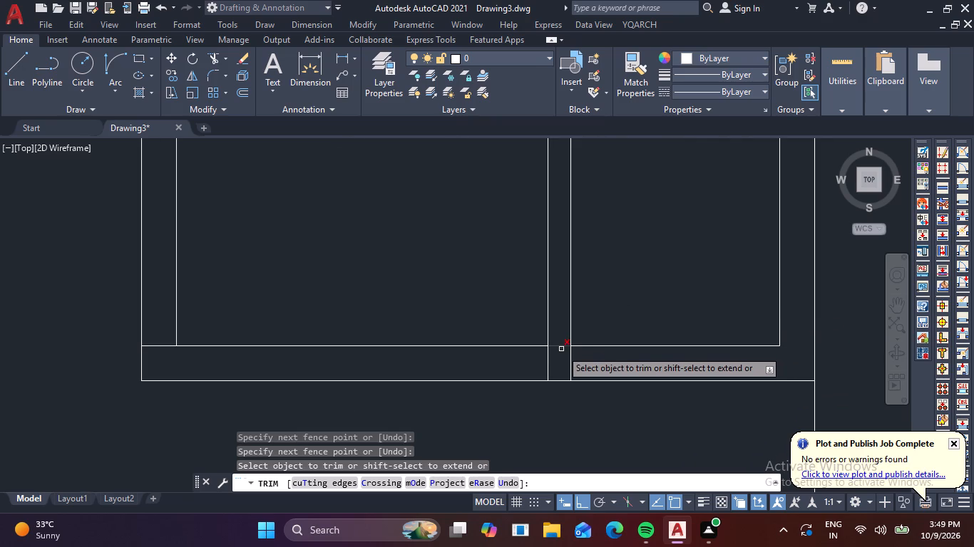
Extend the small right-hand room's bottom partition line to the long vertical partition's outer face, and trim the vertical partition's two lines down to the lower horizontal partition.
{"action": "scroll", "coordinate": [556, 368], "scroll_direction": "down", "scroll_amount": 3}
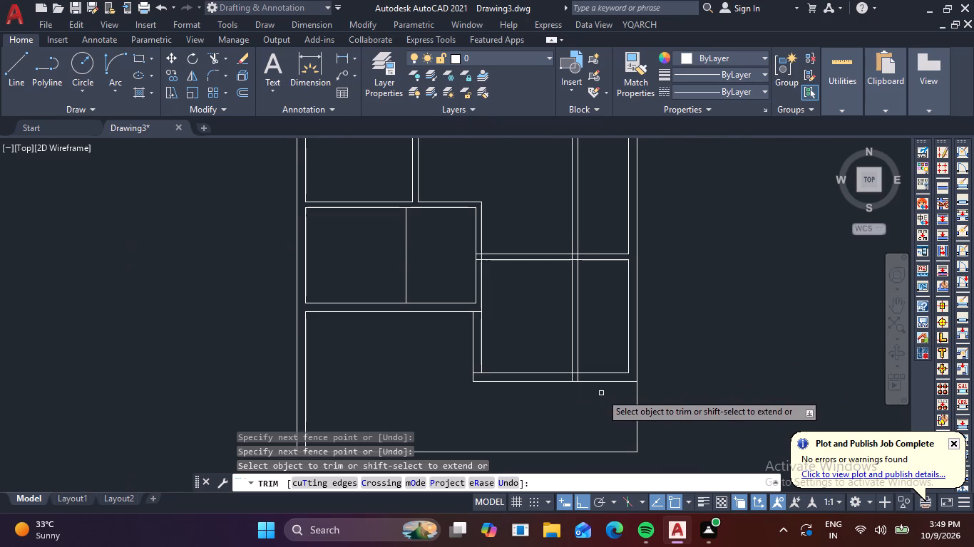
{"action": "scroll", "coordinate": [601, 393], "scroll_direction": "down", "scroll_amount": 1}
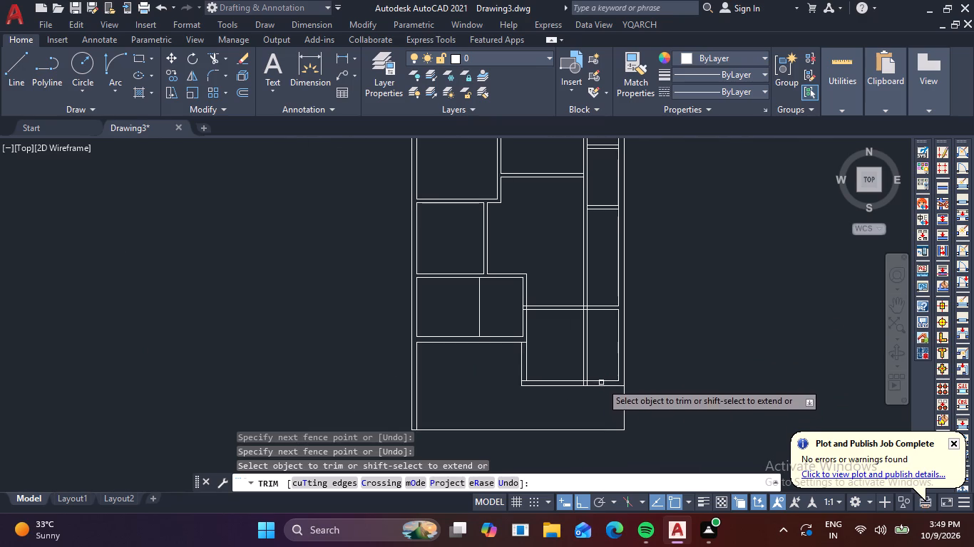
{"action": "scroll", "coordinate": [590, 214], "scroll_direction": "up", "scroll_amount": 1}
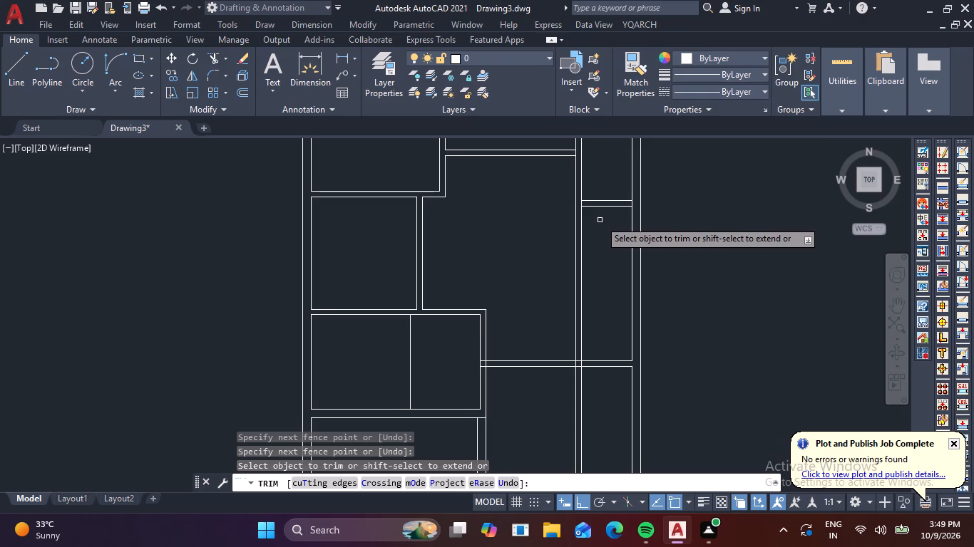
{"action": "left_click", "coordinate": [588, 207], "text": "shift"}
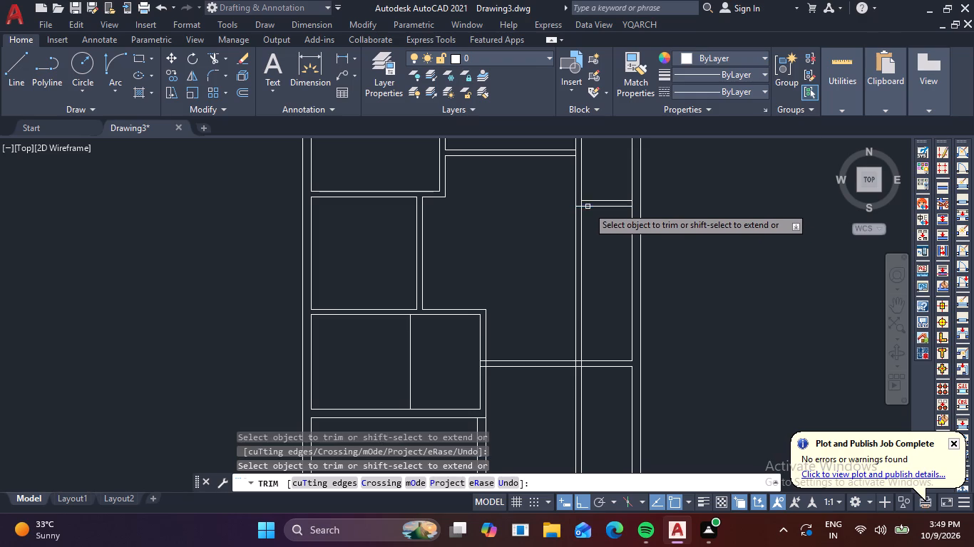
{"action": "left_click", "coordinate": [591, 259]}
{"action": "left_click", "coordinate": [562, 254]}
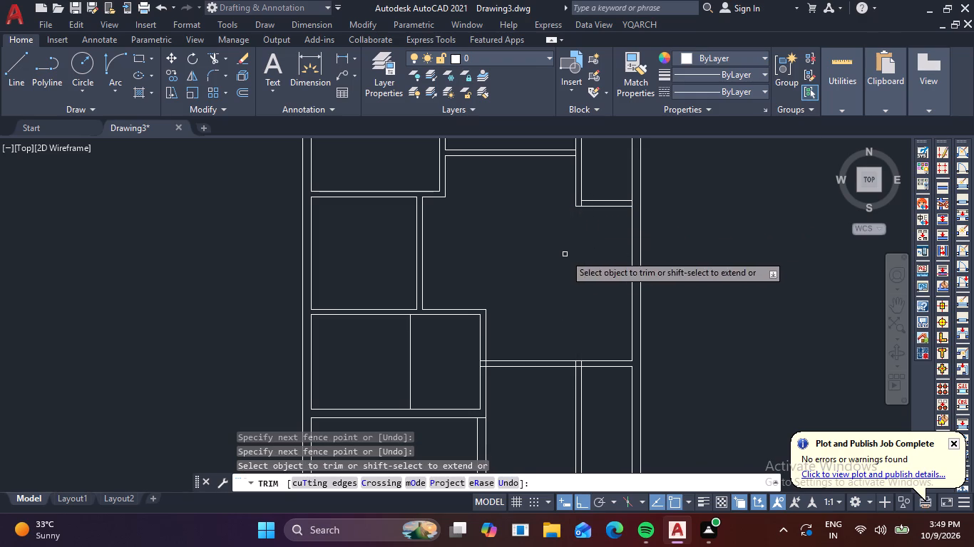
Trim the long vertical partition's two line stubs between the two lines of the lower horizontal partition.
{"action": "middle_click_drag", "start_coordinate": [595, 278], "coordinate": [606, 209]}
{"action": "scroll", "coordinate": [592, 296], "scroll_direction": "up", "scroll_amount": 2}
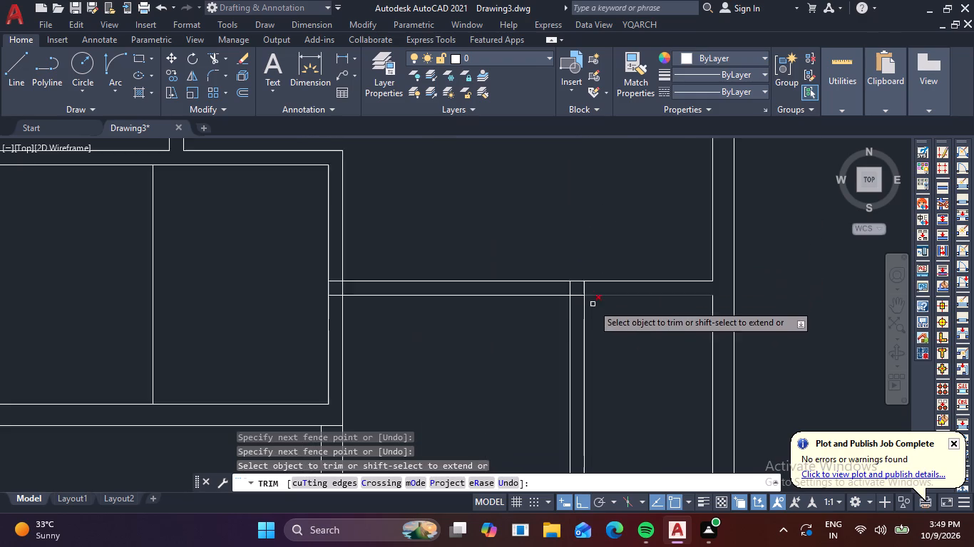
{"action": "scroll", "coordinate": [593, 304], "scroll_direction": "up", "scroll_amount": 1}
{"action": "left_click_drag", "start_coordinate": [550, 282], "coordinate": [569, 279], "text": "shift"}
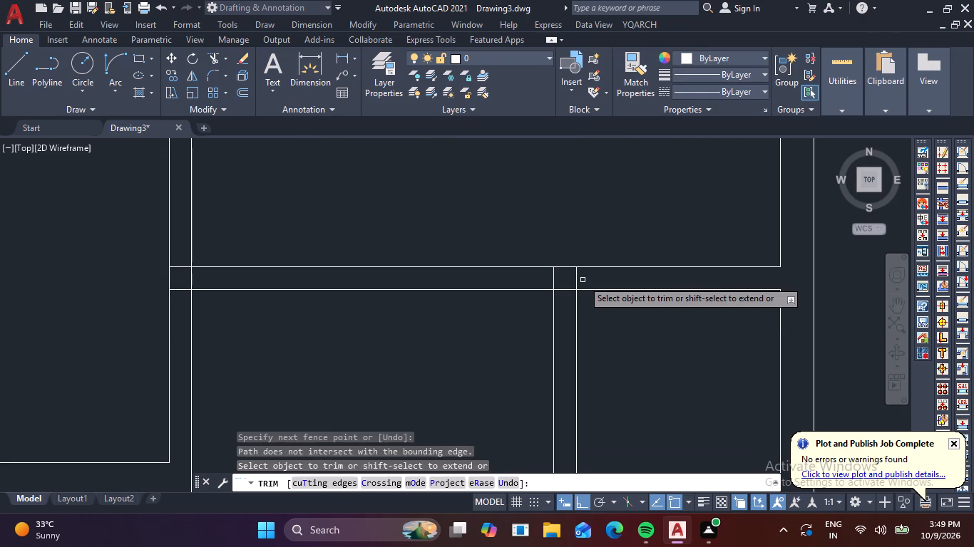
{"action": "left_click", "coordinate": [583, 280]}
{"action": "left_click", "coordinate": [545, 278]}
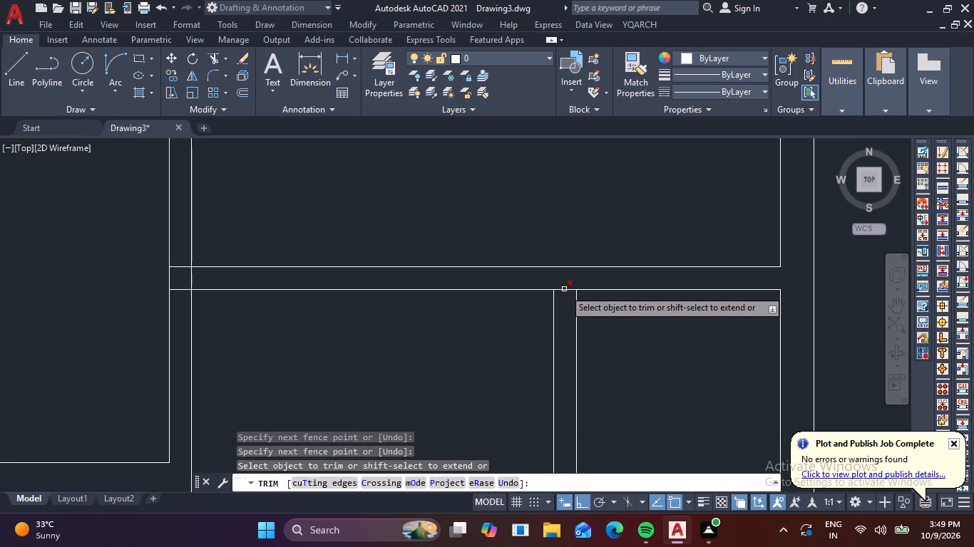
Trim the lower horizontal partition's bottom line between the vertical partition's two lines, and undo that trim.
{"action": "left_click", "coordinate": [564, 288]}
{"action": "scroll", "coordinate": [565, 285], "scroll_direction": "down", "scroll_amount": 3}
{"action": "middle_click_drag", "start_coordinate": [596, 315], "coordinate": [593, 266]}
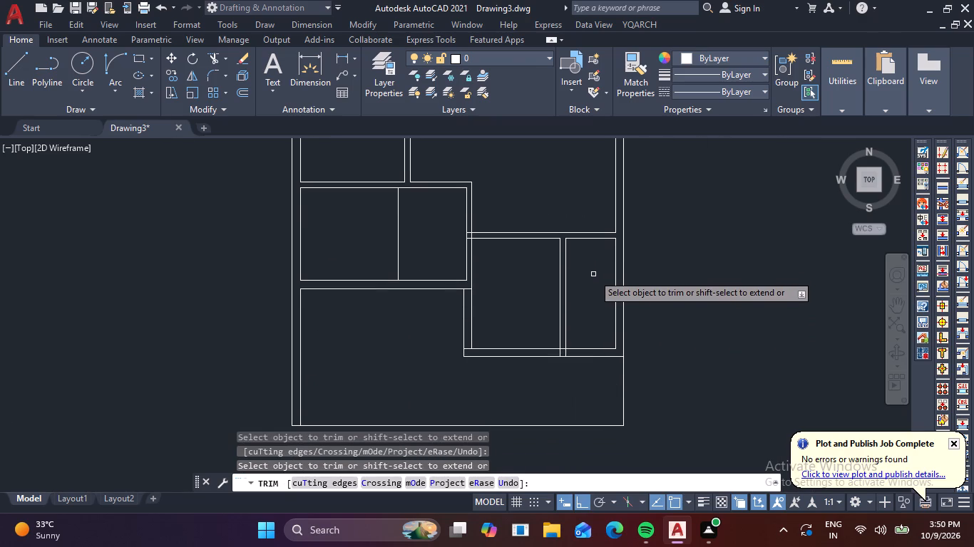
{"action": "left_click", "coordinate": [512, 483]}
Trim away the vertical partition's two lines across the lower right room, between the horizontal partition and the lower wall.
{"action": "scroll", "coordinate": [623, 226], "scroll_direction": "down", "scroll_amount": 2}
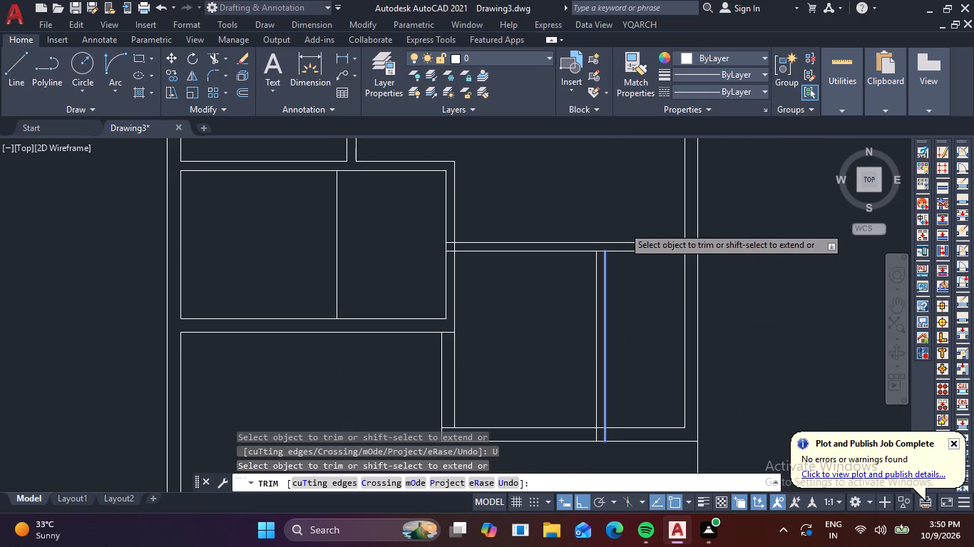
{"action": "middle_click_drag", "start_coordinate": [635, 202], "coordinate": [630, 326]}
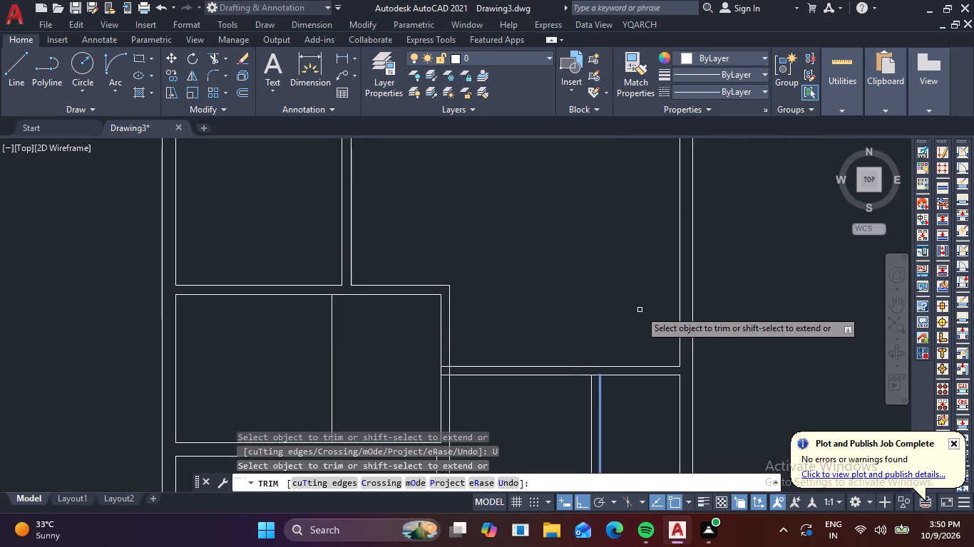
{"action": "scroll", "coordinate": [630, 310], "scroll_direction": "down", "scroll_amount": 2}
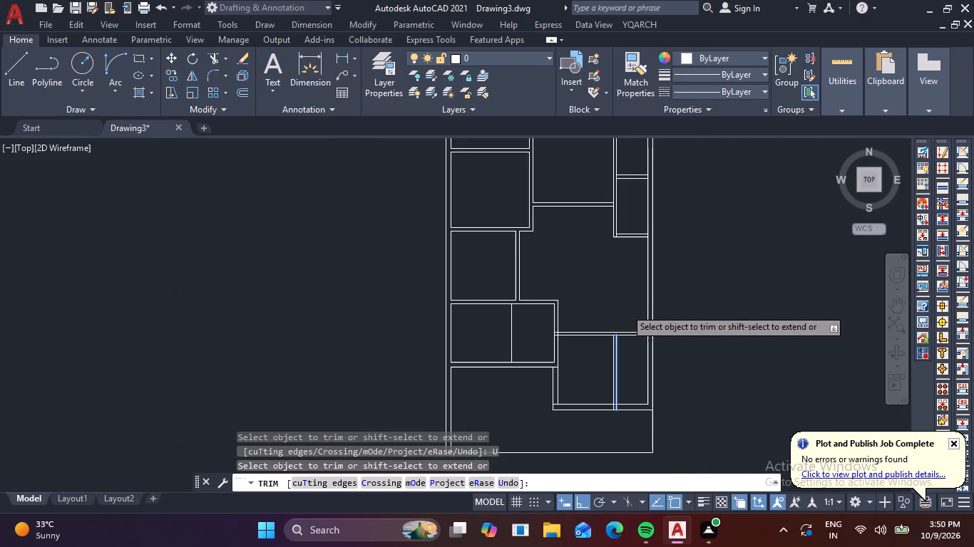
{"action": "middle_click_drag", "start_coordinate": [625, 313], "coordinate": [628, 226]}
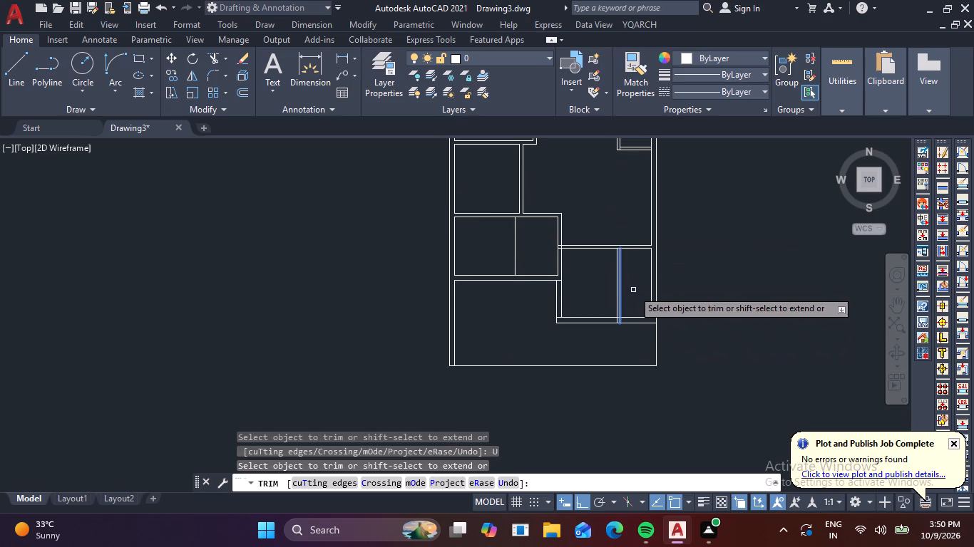
{"action": "left_click", "coordinate": [633, 290]}
{"action": "left_click", "coordinate": [597, 290]}
Trim the vertical partition's two leftover stubs between the two lines of the lower horizontal wall.
{"action": "middle_click_drag", "start_coordinate": [623, 308], "coordinate": [622, 266]}
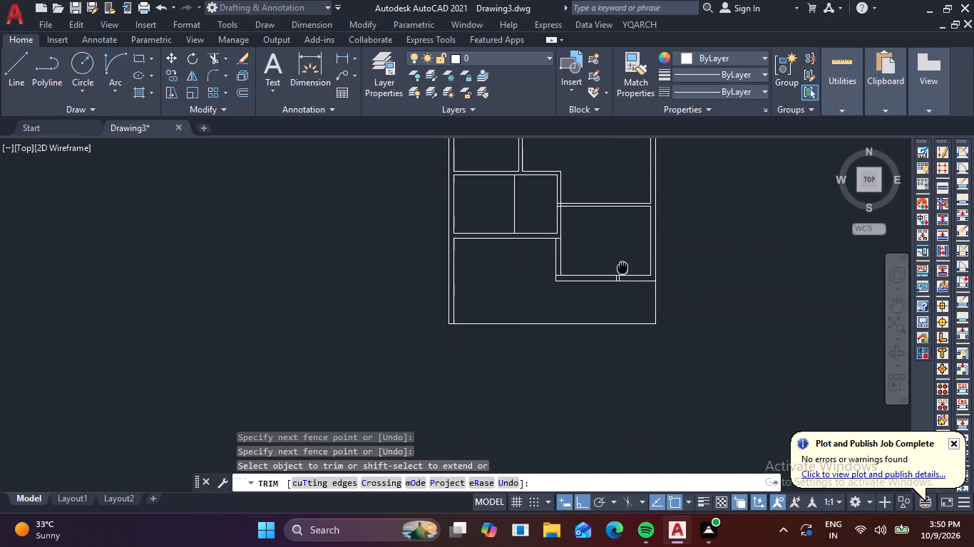
{"action": "middle_click_drag", "start_coordinate": [622, 266], "coordinate": [622, 265]}
{"action": "scroll", "coordinate": [619, 281], "scroll_direction": "up", "scroll_amount": 4}
{"action": "left_click", "coordinate": [601, 264]}
{"action": "left_click", "coordinate": [565, 266]}
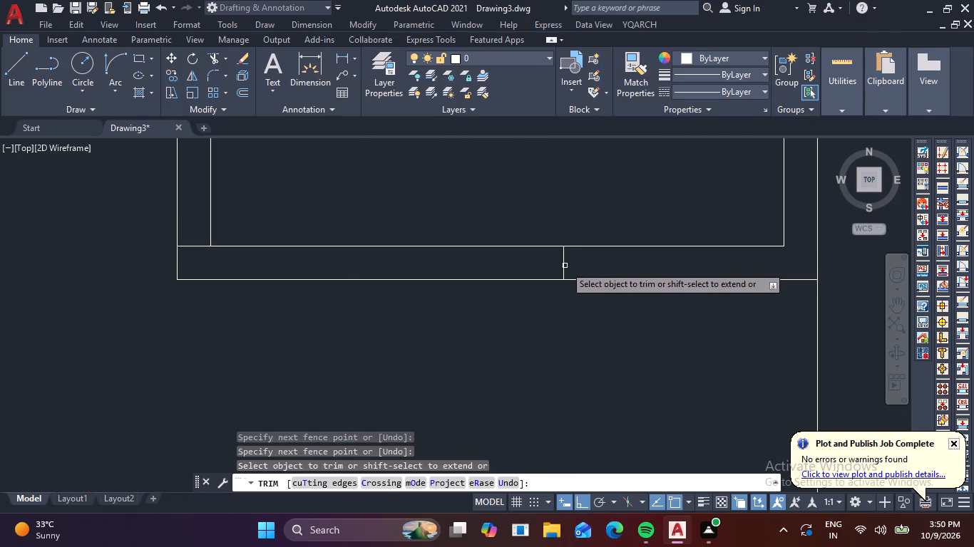
{"action": "scroll", "coordinate": [562, 254], "scroll_direction": "down", "scroll_amount": 2}
{"action": "middle_click_drag", "start_coordinate": [565, 226], "coordinate": [616, 242]}
{"action": "scroll", "coordinate": [611, 272], "scroll_direction": "up", "scroll_amount": 3}
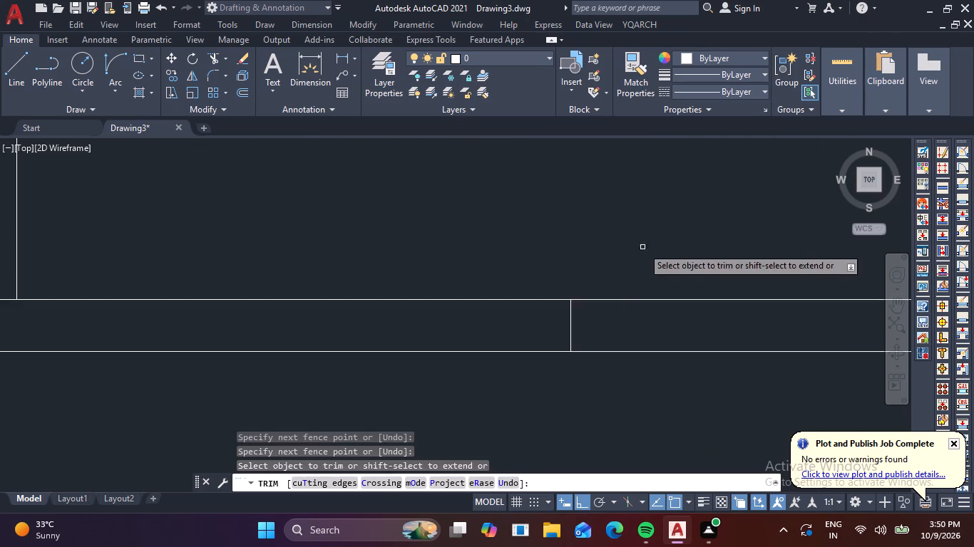
{"action": "left_click", "coordinate": [592, 316]}
{"action": "left_click", "coordinate": [543, 316]}
Trim the lower horizontal wall's inner line where it crosses the short vertical wall at the lower right room's bottom-left corner.
{"action": "scroll", "coordinate": [543, 298], "scroll_direction": "down", "scroll_amount": 4}
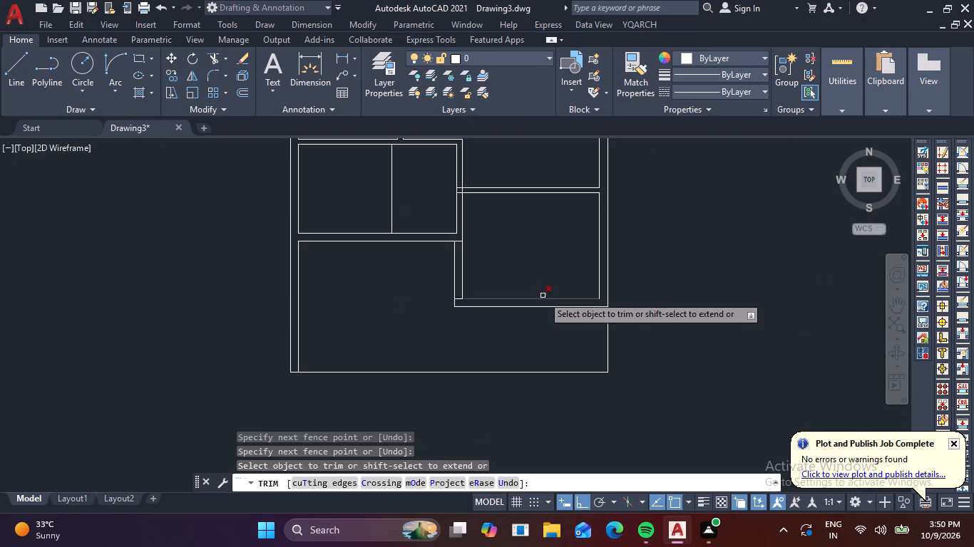
{"action": "scroll", "coordinate": [432, 307], "scroll_direction": "up", "scroll_amount": 4}
{"action": "left_click", "coordinate": [527, 278]}
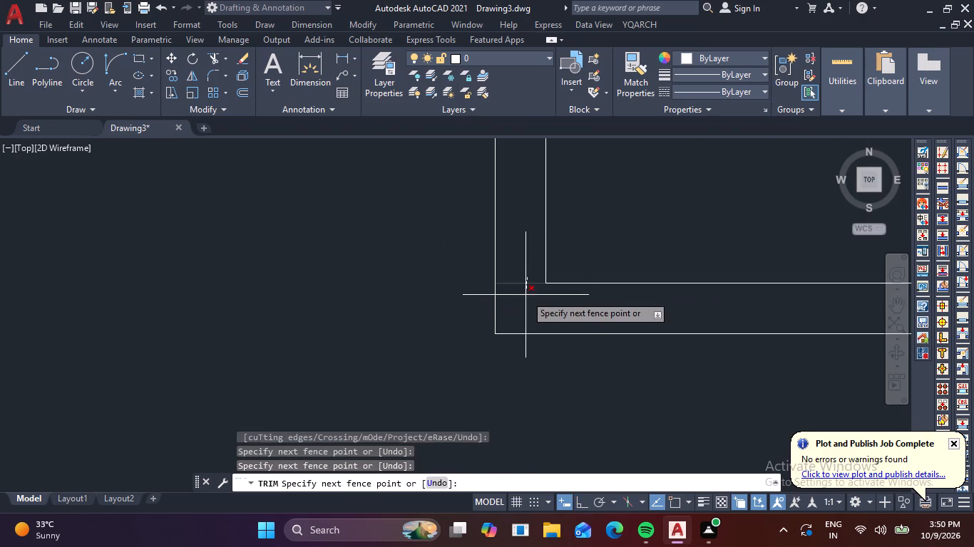
{"action": "left_click", "coordinate": [526, 295]}
Trim the middle horizontal wall's lower line where it crosses the top of the short vertical wall.
{"action": "scroll", "coordinate": [526, 286], "scroll_direction": "down", "scroll_amount": 3}
{"action": "middle_click_drag", "start_coordinate": [560, 253], "coordinate": [593, 313]}
{"action": "scroll", "coordinate": [565, 266], "scroll_direction": "up", "scroll_amount": 3}
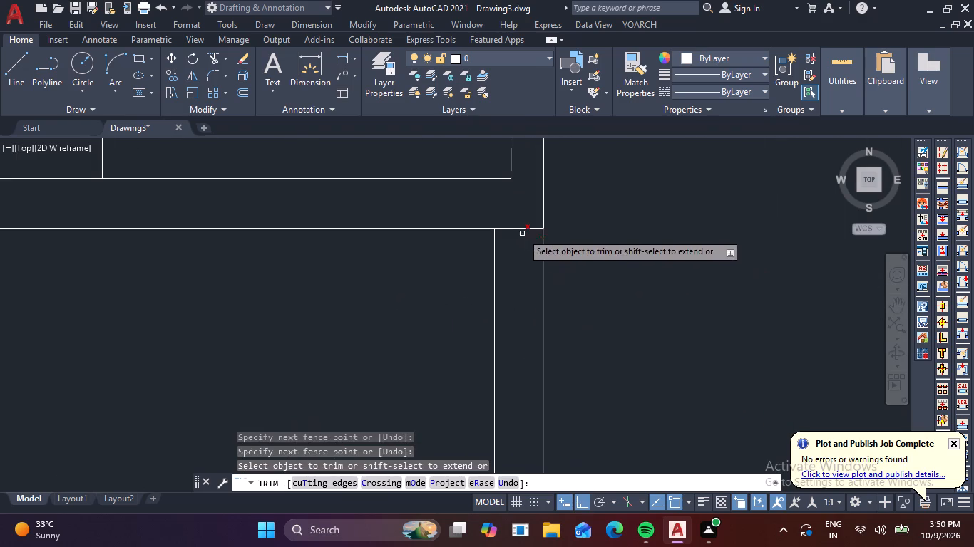
{"action": "left_click", "coordinate": [524, 221]}
{"action": "left_click", "coordinate": [519, 254]}
Trim the lower horizontal partition's two line ends across the vertical wall on its left, and the wall's line between them.
{"action": "scroll", "coordinate": [519, 254], "scroll_direction": "down", "scroll_amount": 3}
{"action": "middle_click_drag", "start_coordinate": [569, 245], "coordinate": [606, 340]}
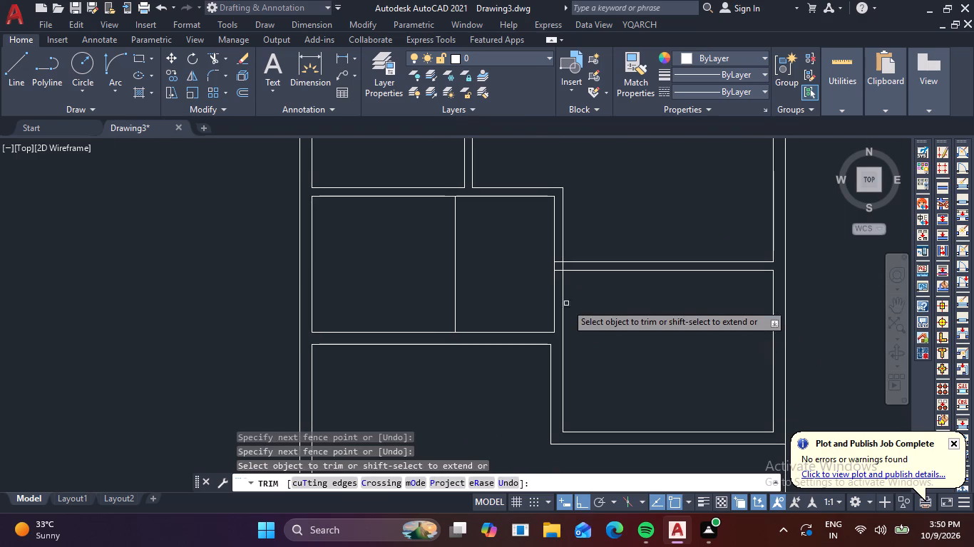
{"action": "scroll", "coordinate": [558, 257], "scroll_direction": "up", "scroll_amount": 4}
{"action": "left_click_drag", "start_coordinate": [535, 284], "coordinate": [535, 291]}
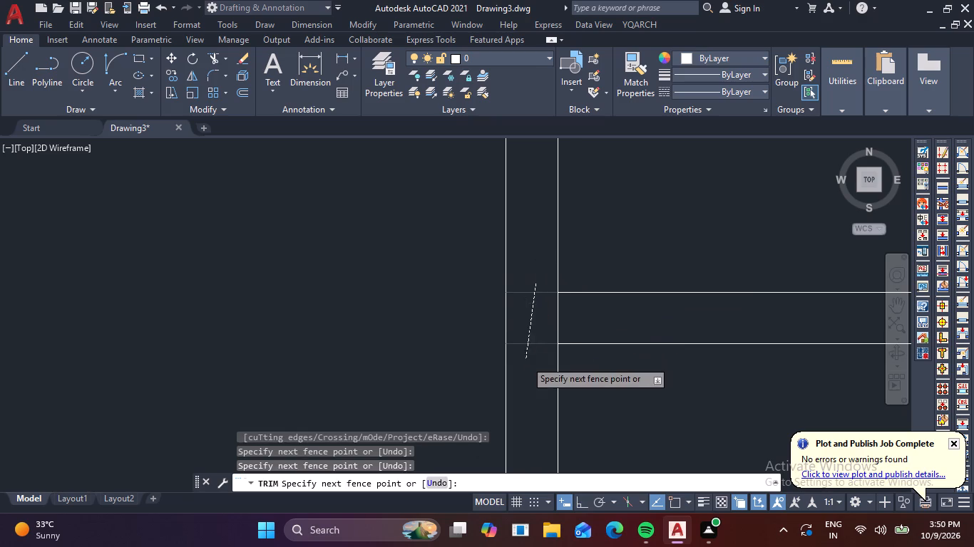
{"action": "left_click", "coordinate": [526, 360]}
{"action": "left_click", "coordinate": [545, 322]}
{"action": "left_click", "coordinate": [581, 318]}
Trim the vertical partition's and right outer wall's inner lines between the two lines of the small right-hand room's bottom partition.
{"action": "scroll", "coordinate": [585, 315], "scroll_direction": "down", "scroll_amount": 3}
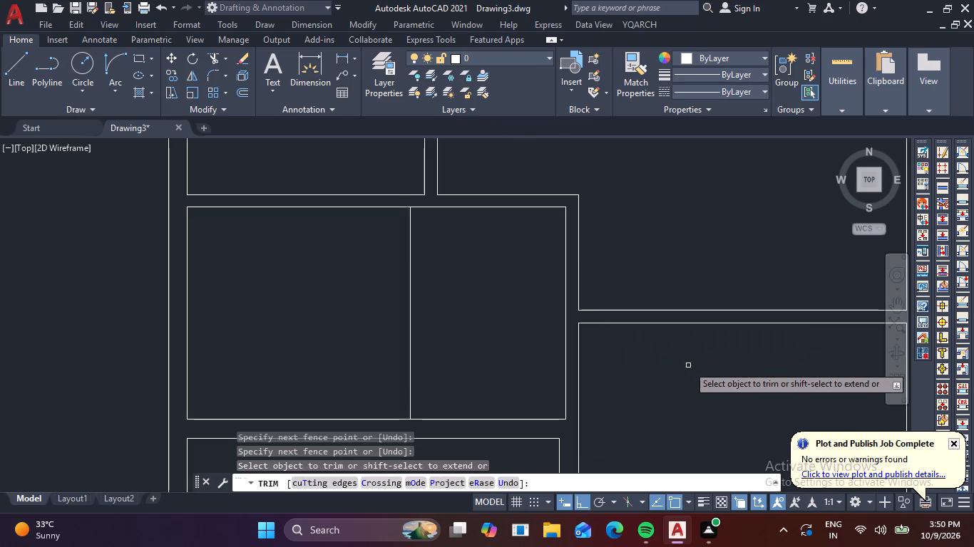
{"action": "middle_click_drag", "start_coordinate": [688, 365], "coordinate": [601, 362]}
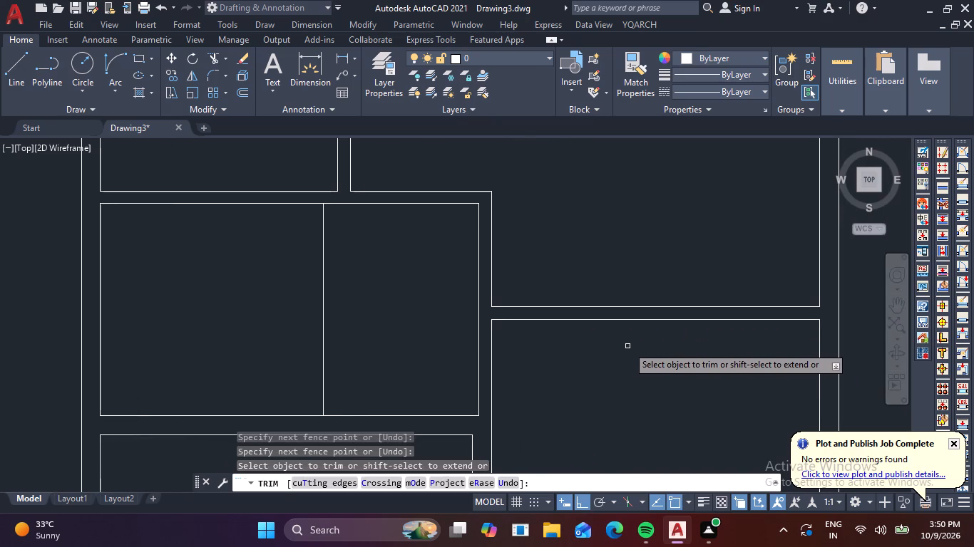
{"action": "scroll", "coordinate": [655, 349], "scroll_direction": "down", "scroll_amount": 1}
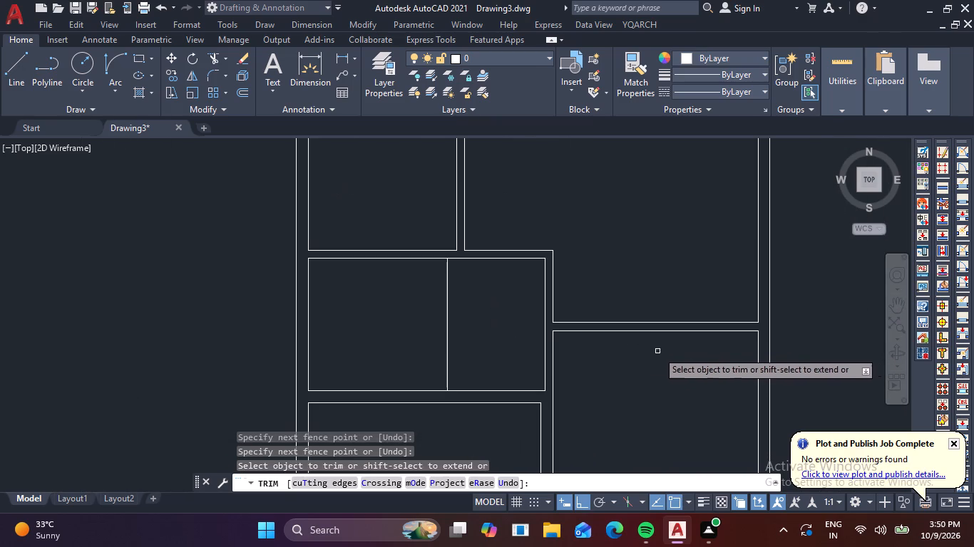
{"action": "scroll", "coordinate": [469, 353], "scroll_direction": "down", "scroll_amount": 2}
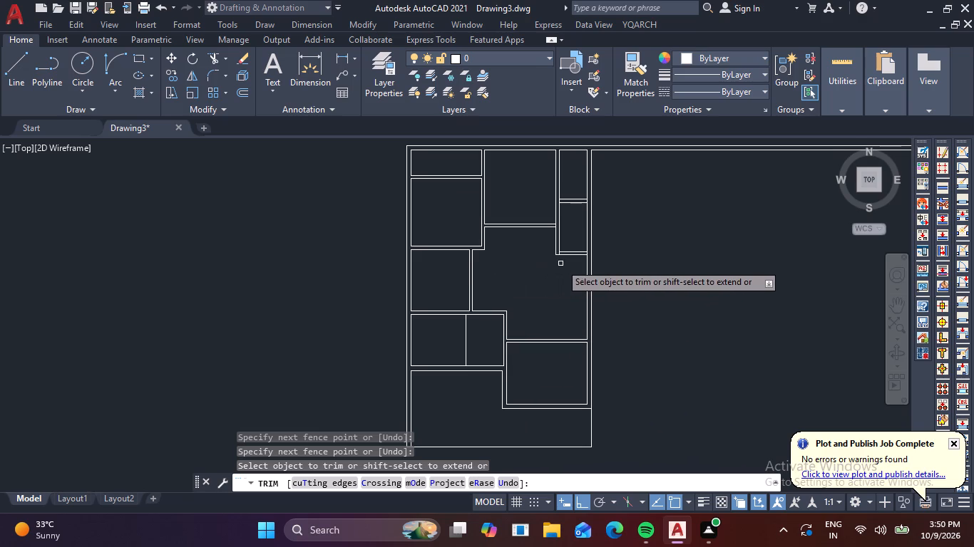
{"action": "scroll", "coordinate": [568, 246], "scroll_direction": "up", "scroll_amount": 4}
{"action": "scroll", "coordinate": [472, 311], "scroll_direction": "up", "scroll_amount": 3}
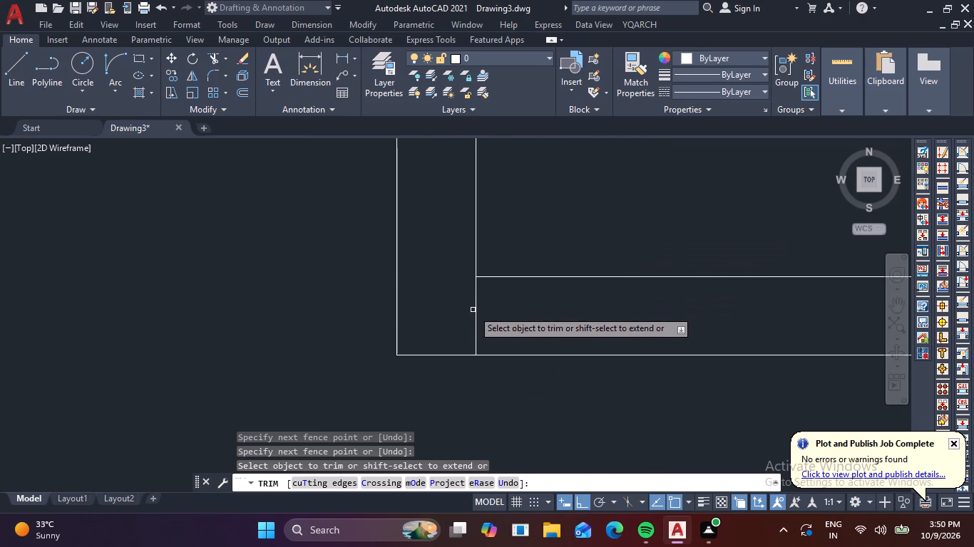
{"action": "left_click", "coordinate": [473, 310]}
{"action": "left_click", "coordinate": [503, 310]}
{"action": "scroll", "coordinate": [532, 296], "scroll_direction": "down", "scroll_amount": 4}
{"action": "scroll", "coordinate": [634, 303], "scroll_direction": "up", "scroll_amount": 3}
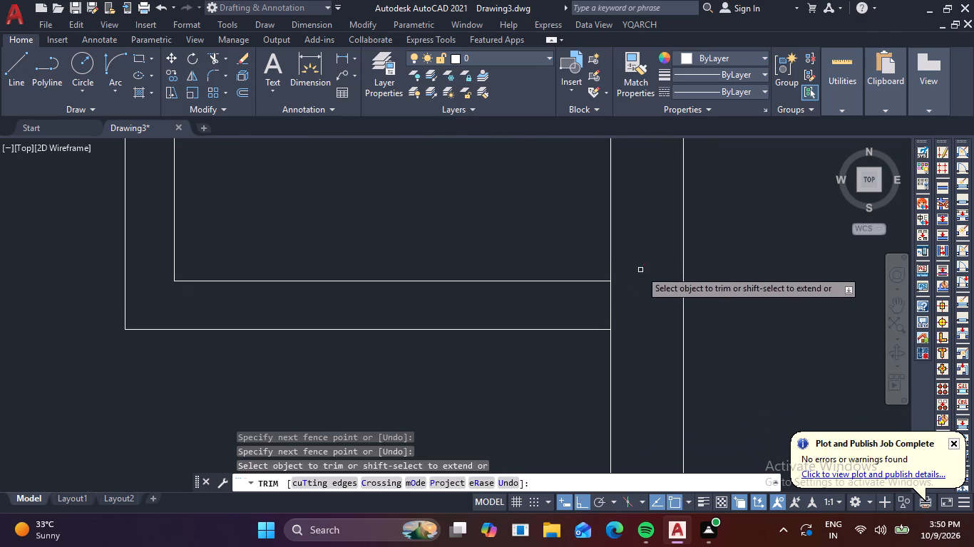
{"action": "left_click", "coordinate": [598, 295]}
{"action": "left_click", "coordinate": [625, 301]}
Trim the vertical partition's left line between the two lines of the horizontal partition below the upper middle room.
{"action": "scroll", "coordinate": [627, 297], "scroll_direction": "down", "scroll_amount": 3}
{"action": "middle_click_drag", "start_coordinate": [588, 245], "coordinate": [587, 306]}
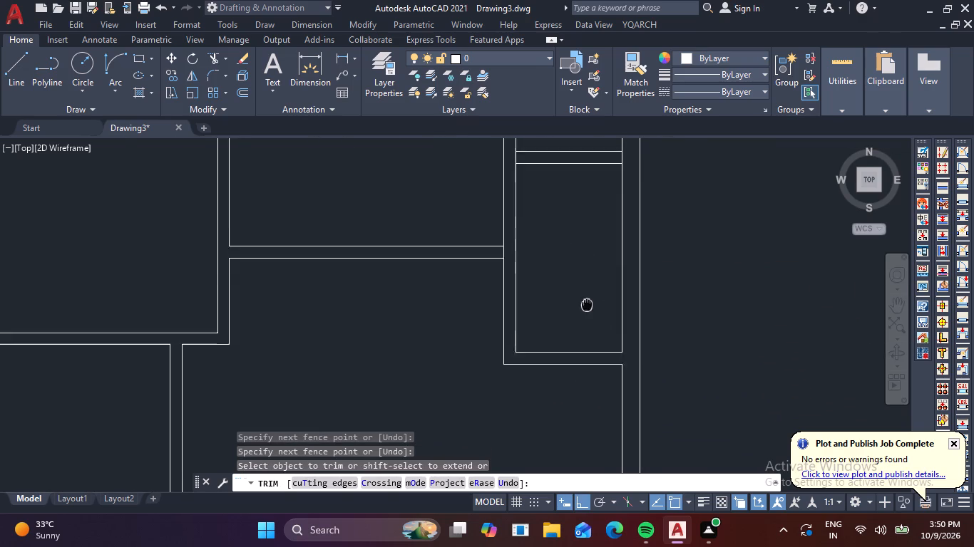
{"action": "middle_click_drag", "start_coordinate": [587, 306], "coordinate": [590, 324]}
{"action": "scroll", "coordinate": [501, 260], "scroll_direction": "up", "scroll_amount": 3}
{"action": "left_click", "coordinate": [525, 312]}
{"action": "left_click", "coordinate": [535, 307]}
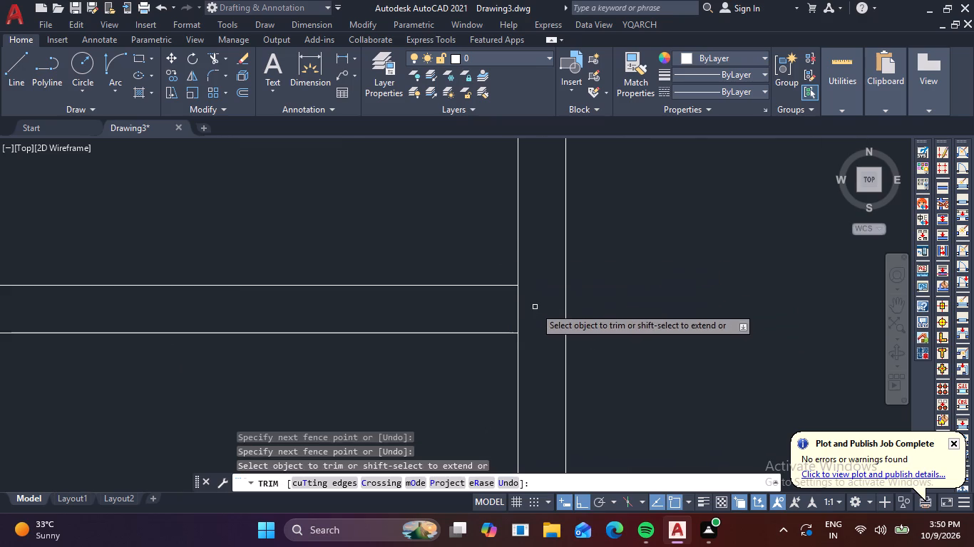
{"action": "left_click", "coordinate": [516, 306]}
{"action": "left_click", "coordinate": [495, 306]}
{"action": "scroll", "coordinate": [495, 306], "scroll_direction": "down", "scroll_amount": 3}
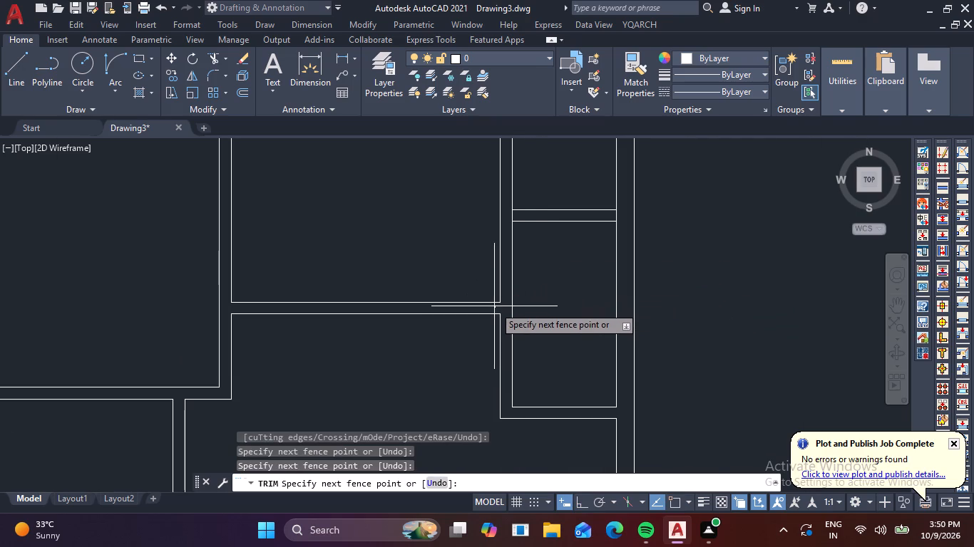
{"action": "left_click", "coordinate": [494, 306]}
Trim the vertical partition's right line between the two lines of the partition separating the two small right-hand rooms.
{"action": "scroll", "coordinate": [508, 217], "scroll_direction": "up", "scroll_amount": 4}
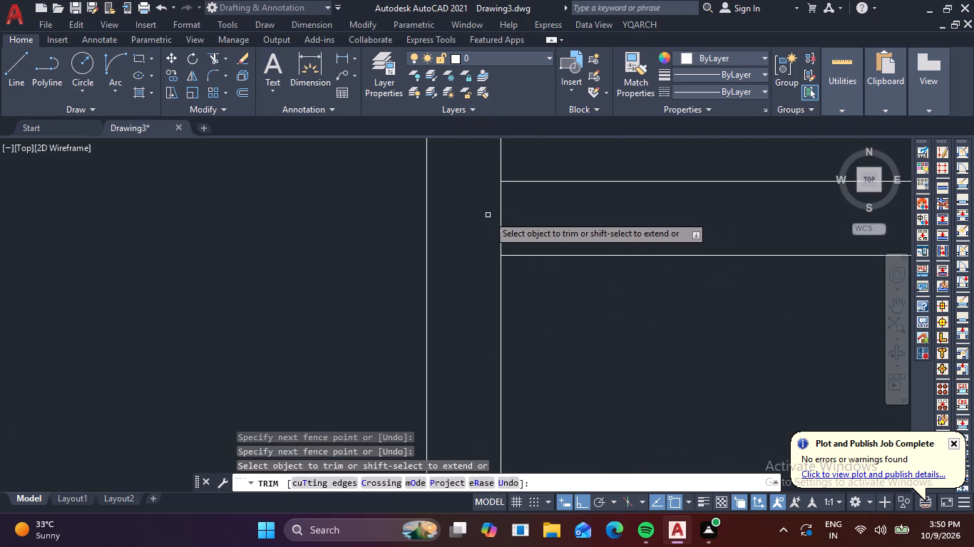
{"action": "left_click", "coordinate": [488, 215]}
{"action": "left_click", "coordinate": [517, 215]}
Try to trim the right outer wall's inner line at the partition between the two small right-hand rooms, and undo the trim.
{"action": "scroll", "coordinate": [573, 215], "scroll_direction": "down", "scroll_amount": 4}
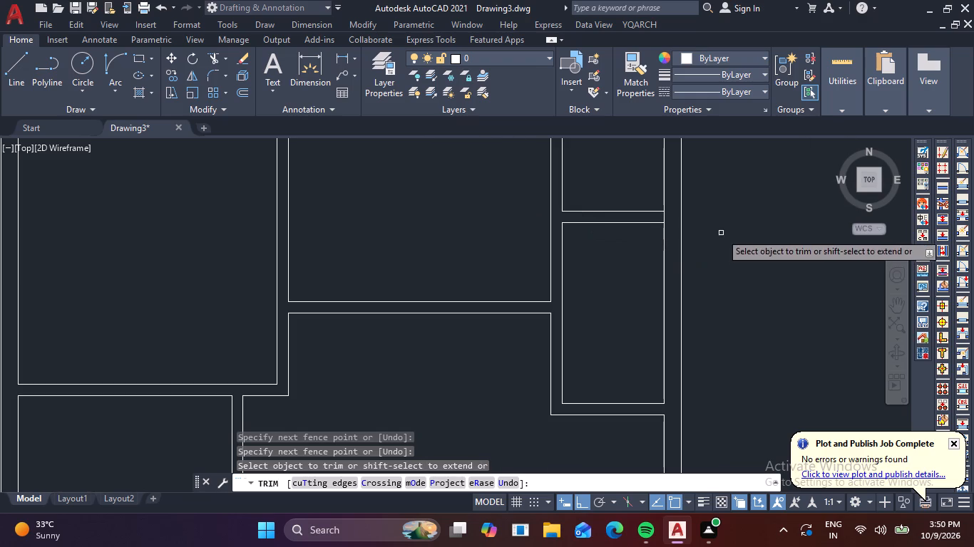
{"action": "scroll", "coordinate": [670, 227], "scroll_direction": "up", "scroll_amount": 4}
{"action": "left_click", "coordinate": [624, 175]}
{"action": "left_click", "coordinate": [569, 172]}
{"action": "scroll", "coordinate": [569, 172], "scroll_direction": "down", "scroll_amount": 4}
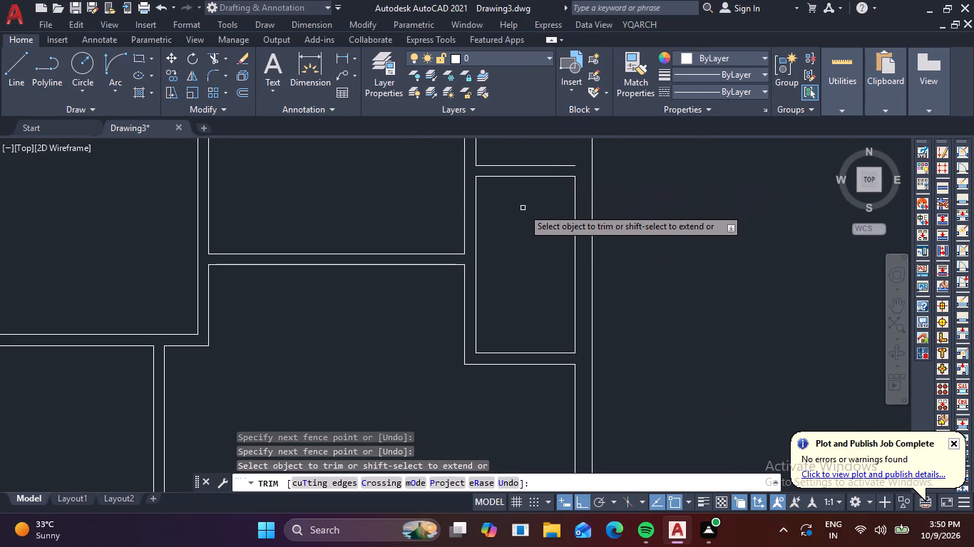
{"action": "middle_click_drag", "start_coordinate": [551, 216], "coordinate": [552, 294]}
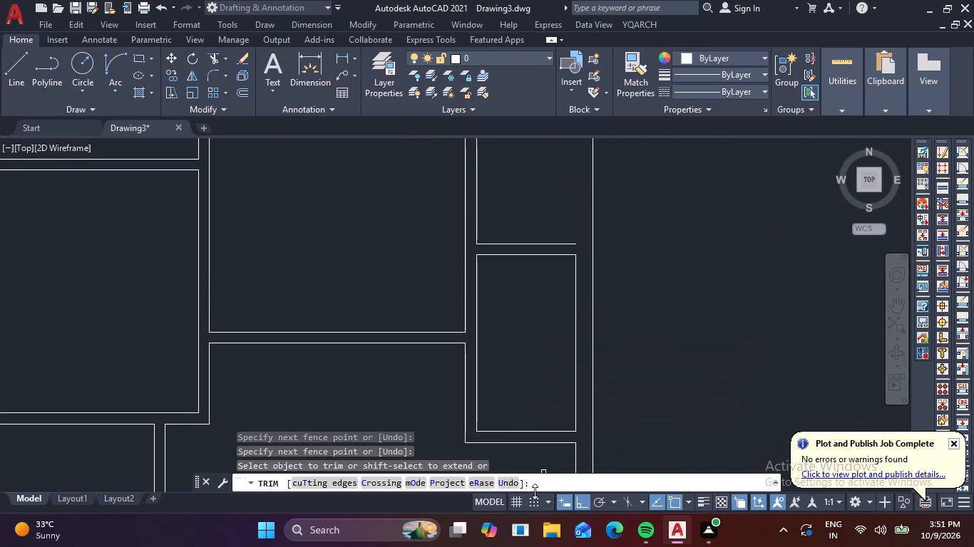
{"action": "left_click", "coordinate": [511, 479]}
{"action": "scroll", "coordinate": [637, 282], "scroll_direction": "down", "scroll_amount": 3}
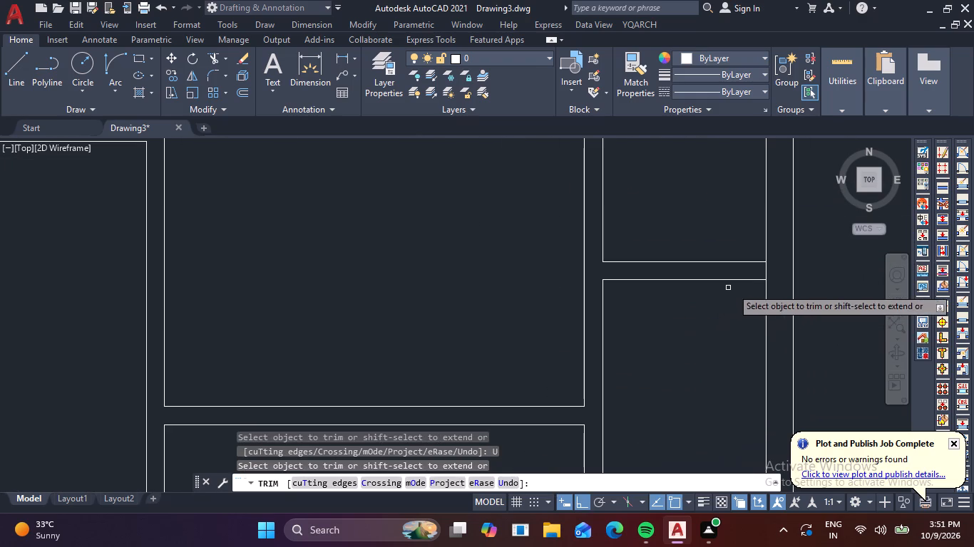
Trim the right outer wall's inner line between the two lines of the partition separating the two small right-hand rooms.
{"action": "scroll", "coordinate": [759, 283], "scroll_direction": "up", "scroll_amount": 3}
{"action": "left_click", "coordinate": [795, 234]}
{"action": "left_click", "coordinate": [754, 229]}
{"action": "scroll", "coordinate": [753, 229], "scroll_direction": "down", "scroll_amount": 3}
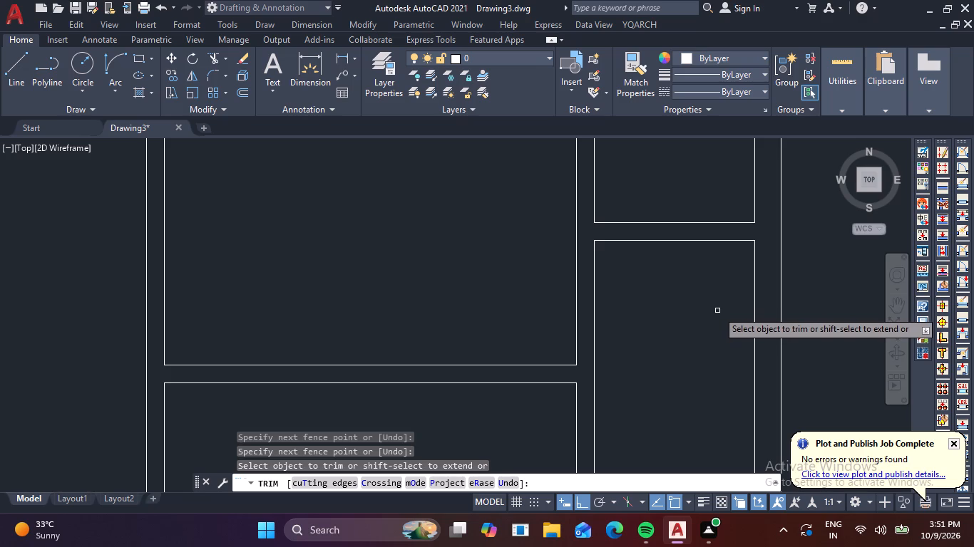
Inspect the wall and partition junctions across the whole floor plan for leftover lines, and end the Trim command.
{"action": "scroll", "coordinate": [669, 309], "scroll_direction": "down", "scroll_amount": 3}
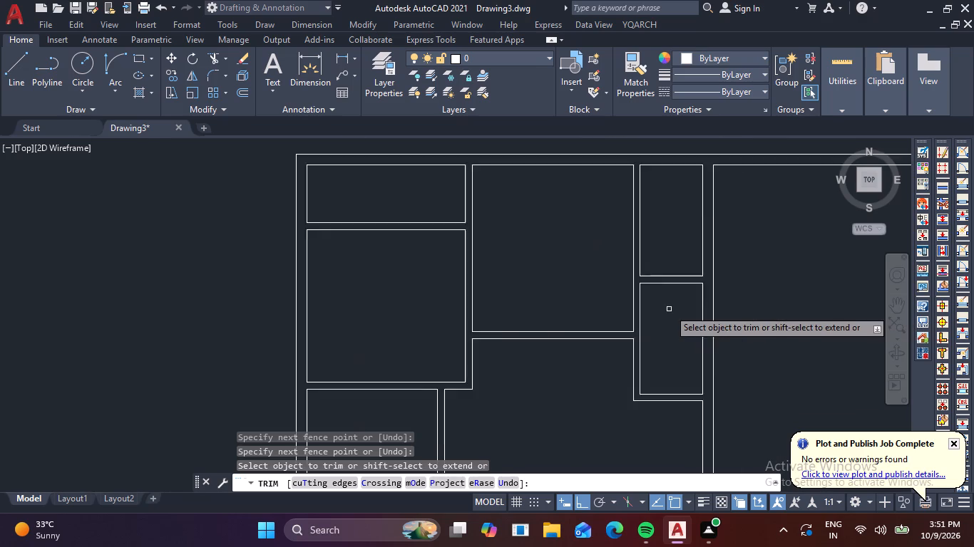
{"action": "scroll", "coordinate": [571, 316], "scroll_direction": "up", "scroll_amount": 3}
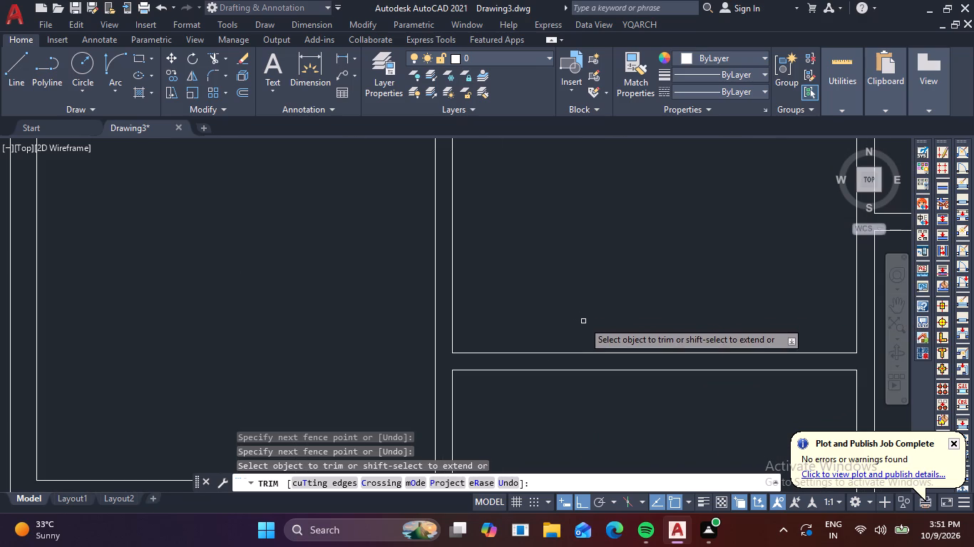
{"action": "scroll", "coordinate": [592, 318], "scroll_direction": "down", "scroll_amount": 3}
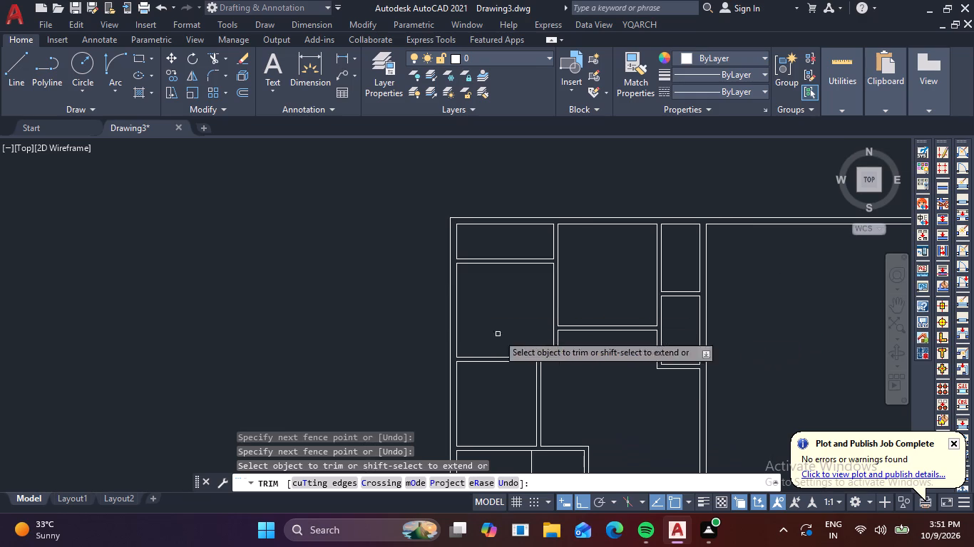
{"action": "scroll", "coordinate": [564, 369], "scroll_direction": "up", "scroll_amount": 3}
{"action": "scroll", "coordinate": [567, 357], "scroll_direction": "down", "scroll_amount": 3}
{"action": "middle_click_drag", "start_coordinate": [570, 383], "coordinate": [585, 283]}
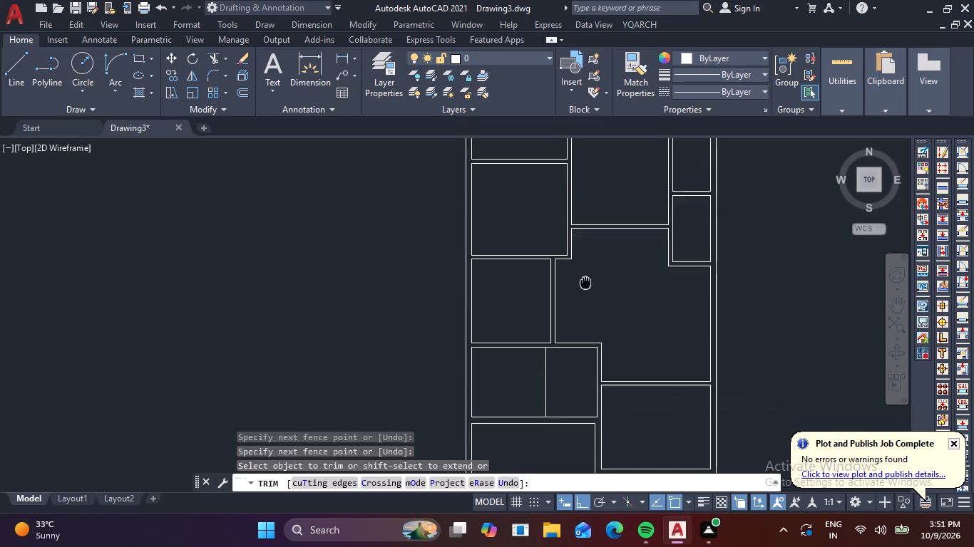
{"action": "middle_click_drag", "start_coordinate": [585, 283], "coordinate": [588, 241]}
{"action": "middle_click_drag", "start_coordinate": [581, 333], "coordinate": [550, 236]}
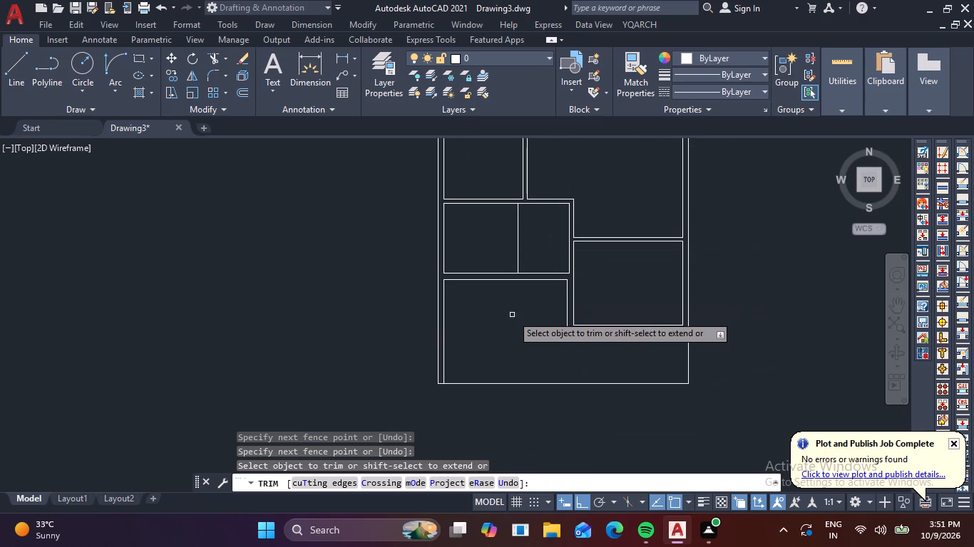
{"action": "scroll", "coordinate": [503, 320], "scroll_direction": "up", "scroll_amount": 3}
{"action": "scroll", "coordinate": [503, 320], "scroll_direction": "down", "scroll_amount": 3}
{"action": "middle_click_drag", "start_coordinate": [625, 284], "coordinate": [625, 413]}
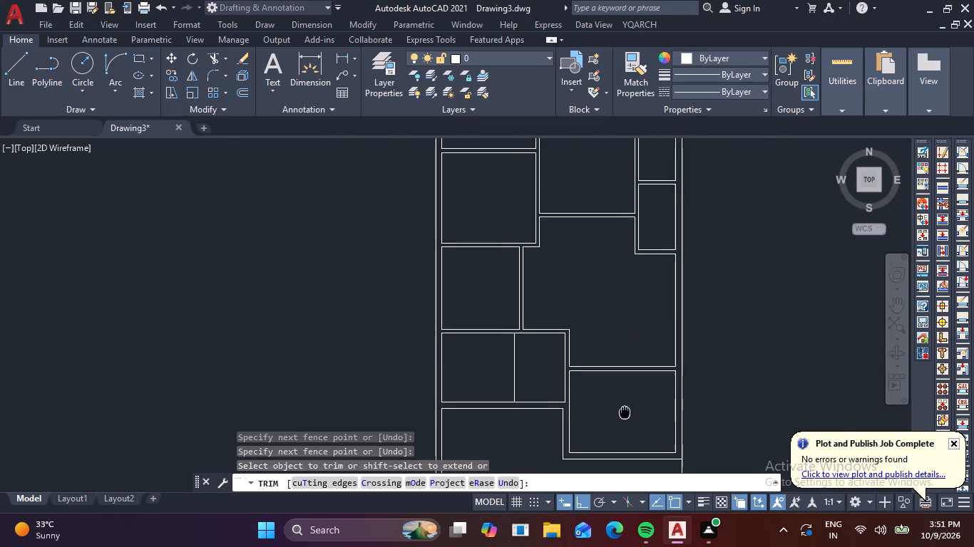
{"action": "middle_click_drag", "start_coordinate": [625, 413], "coordinate": [626, 415]}
{"action": "scroll", "coordinate": [610, 298], "scroll_direction": "down", "scroll_amount": 2}
{"action": "middle_click_drag", "start_coordinate": [610, 298], "coordinate": [617, 348]}
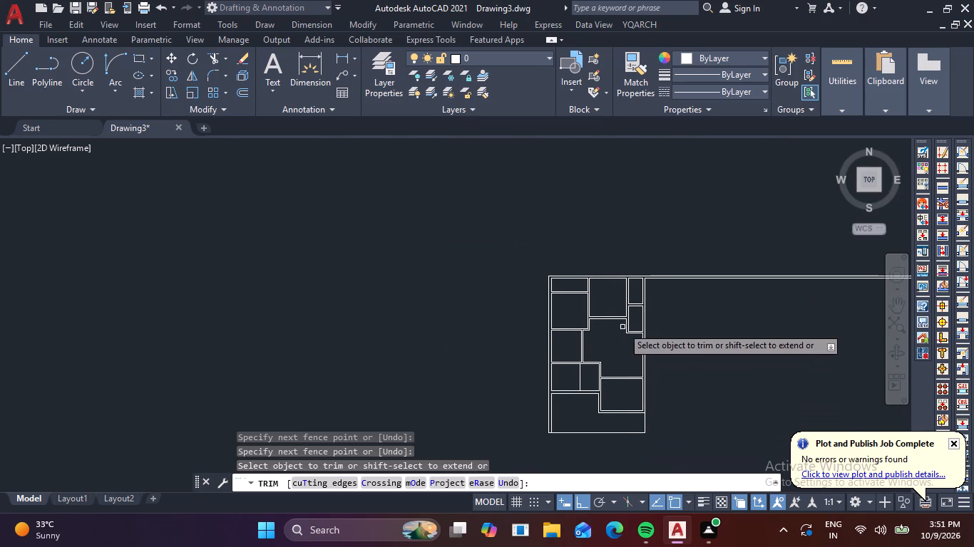
{"action": "scroll", "coordinate": [610, 285], "scroll_direction": "up", "scroll_amount": 3}
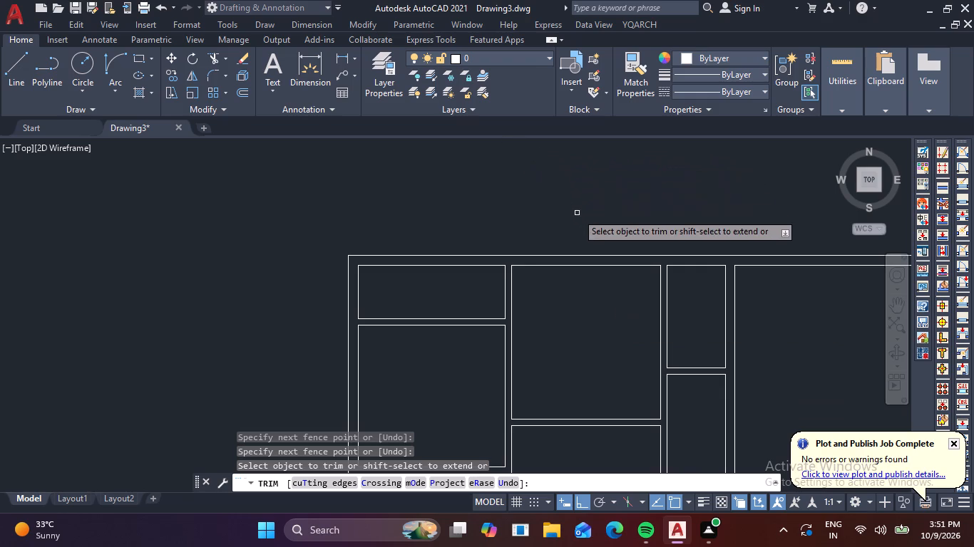
{"action": "key", "text": "Escape"}
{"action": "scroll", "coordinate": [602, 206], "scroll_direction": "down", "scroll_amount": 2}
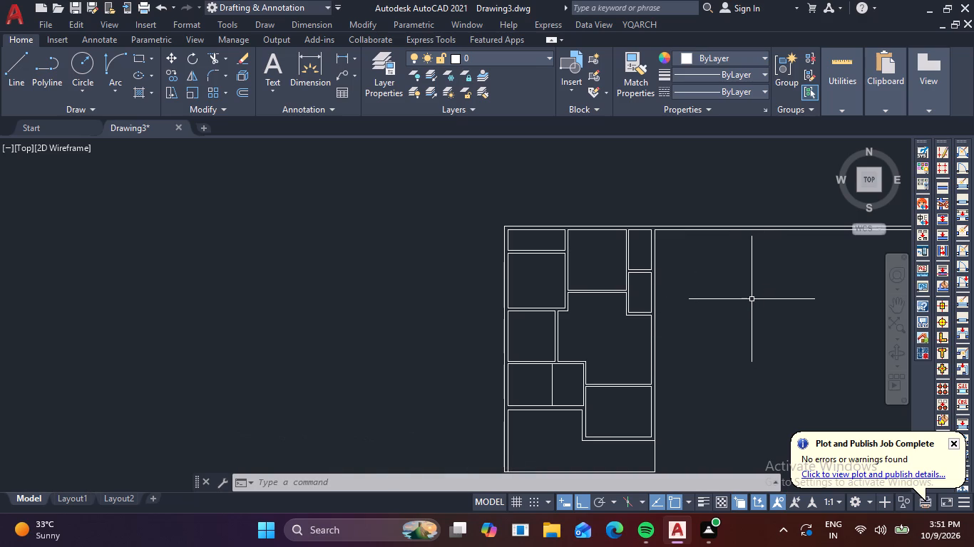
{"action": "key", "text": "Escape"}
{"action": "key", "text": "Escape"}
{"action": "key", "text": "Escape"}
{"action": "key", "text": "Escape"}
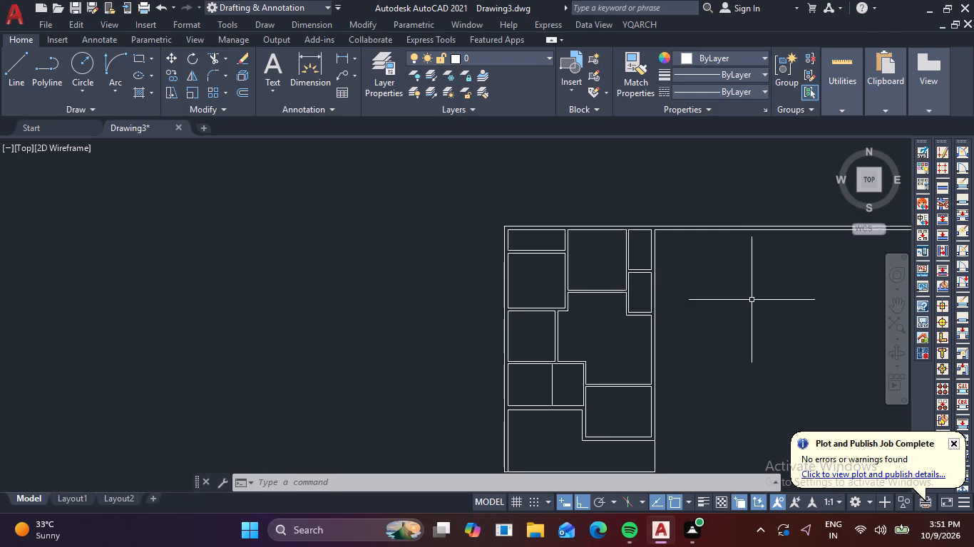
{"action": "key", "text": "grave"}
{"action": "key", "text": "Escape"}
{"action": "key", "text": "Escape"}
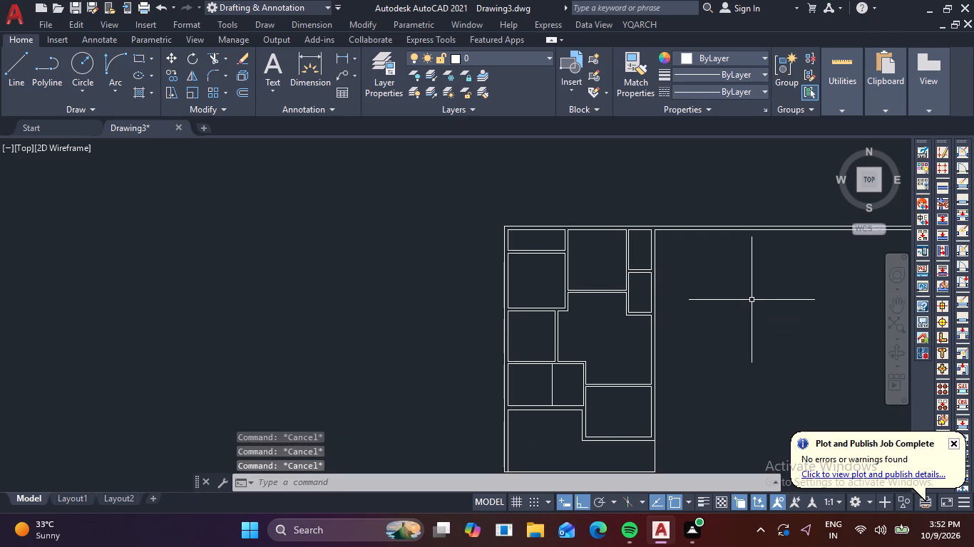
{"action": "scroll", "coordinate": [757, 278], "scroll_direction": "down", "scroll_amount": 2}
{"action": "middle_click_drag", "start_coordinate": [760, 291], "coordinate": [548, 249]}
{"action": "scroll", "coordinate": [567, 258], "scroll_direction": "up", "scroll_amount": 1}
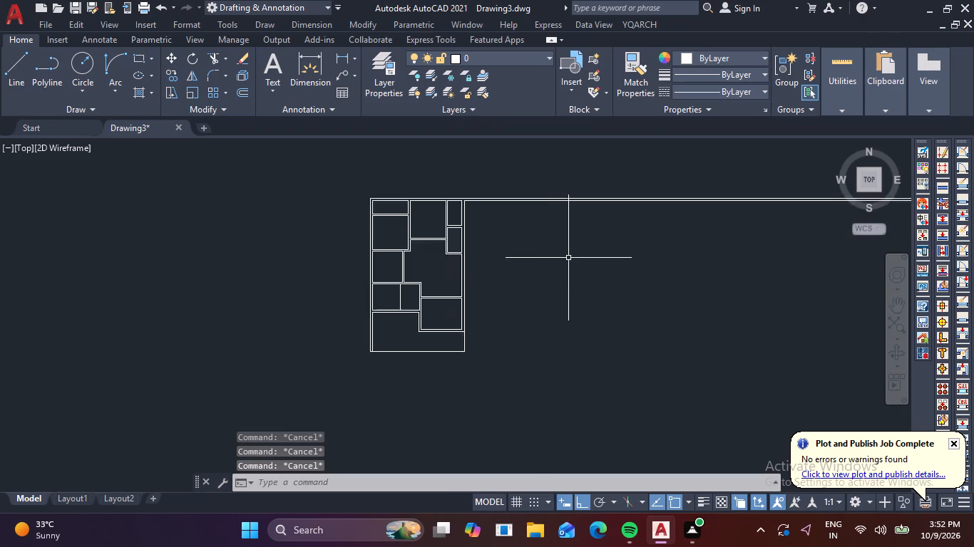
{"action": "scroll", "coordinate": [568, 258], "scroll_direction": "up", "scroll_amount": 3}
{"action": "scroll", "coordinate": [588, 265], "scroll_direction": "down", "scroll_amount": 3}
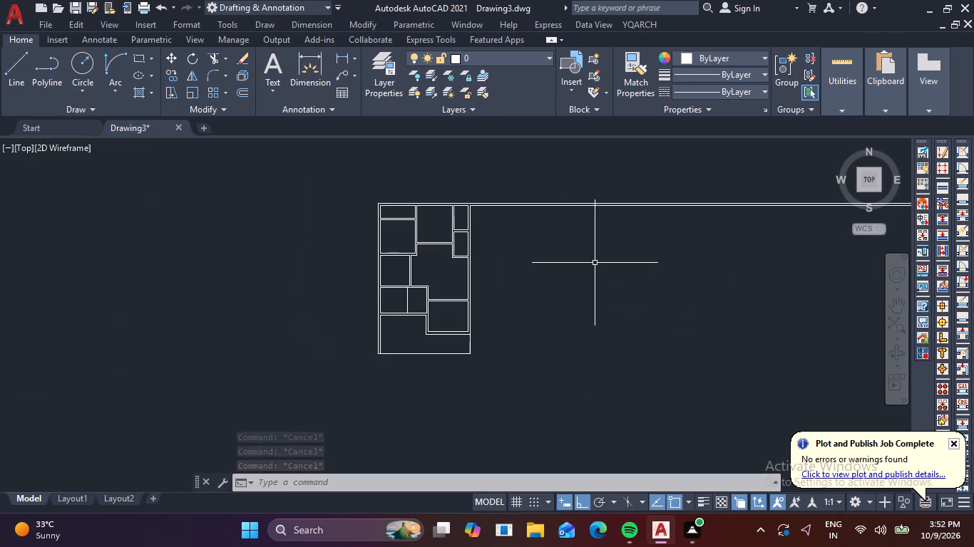
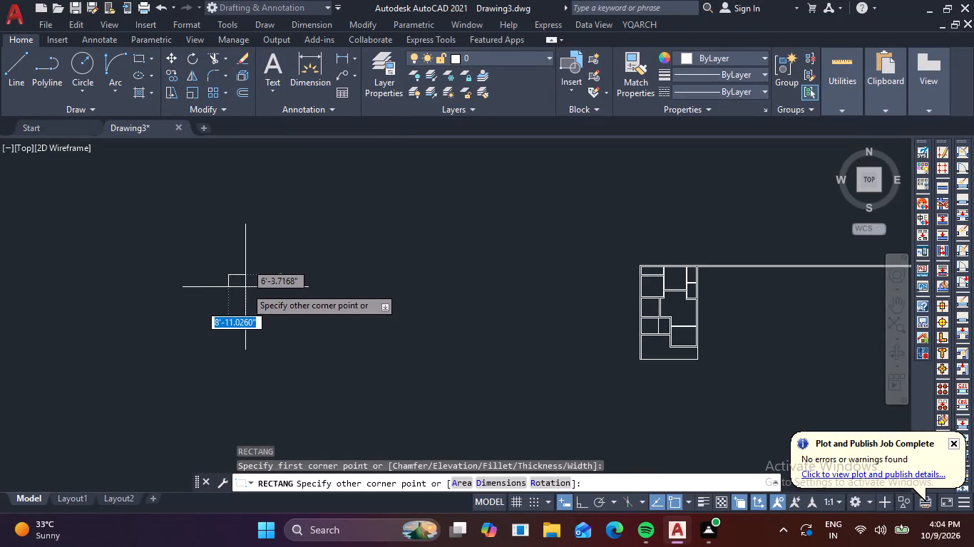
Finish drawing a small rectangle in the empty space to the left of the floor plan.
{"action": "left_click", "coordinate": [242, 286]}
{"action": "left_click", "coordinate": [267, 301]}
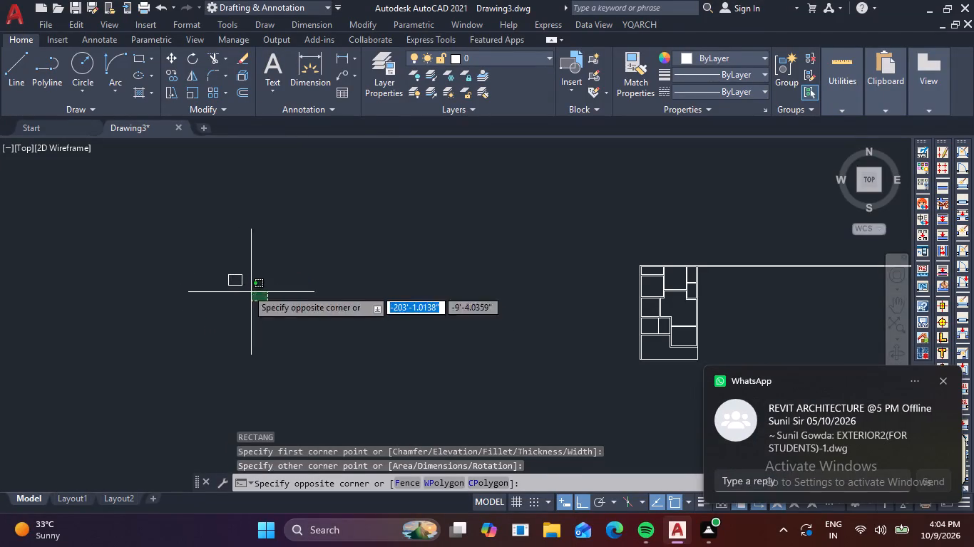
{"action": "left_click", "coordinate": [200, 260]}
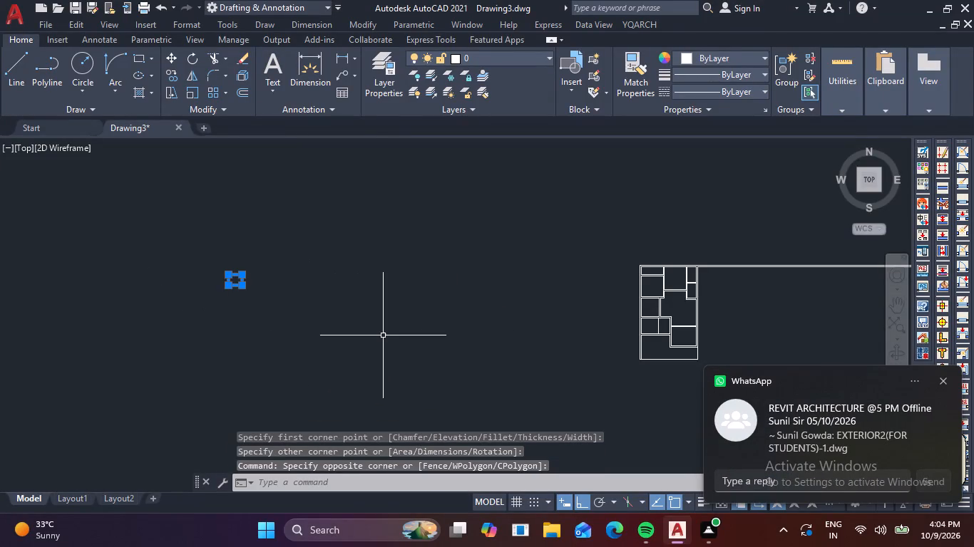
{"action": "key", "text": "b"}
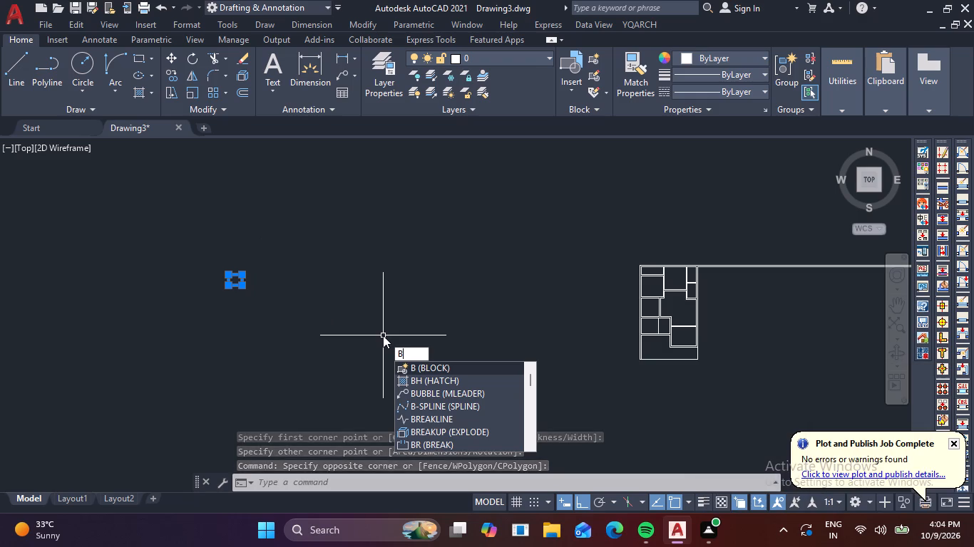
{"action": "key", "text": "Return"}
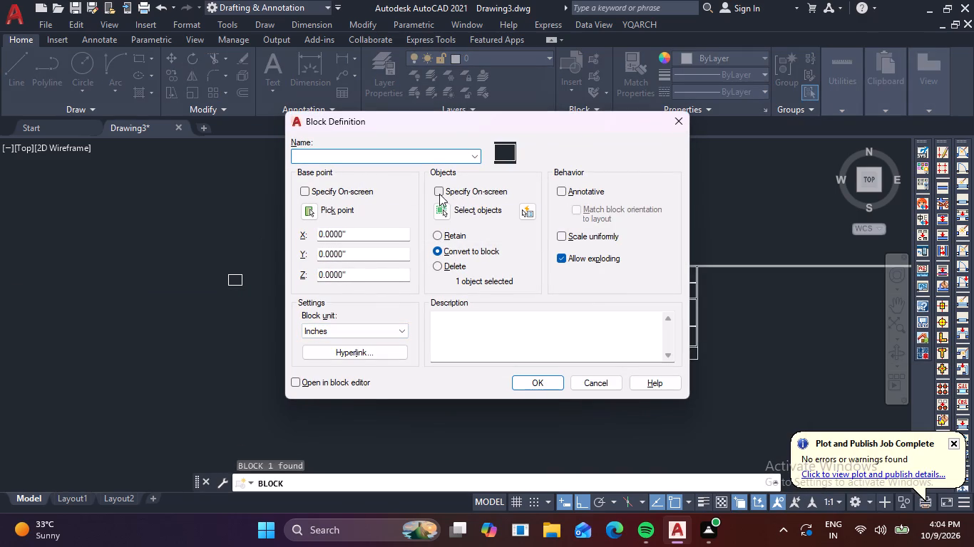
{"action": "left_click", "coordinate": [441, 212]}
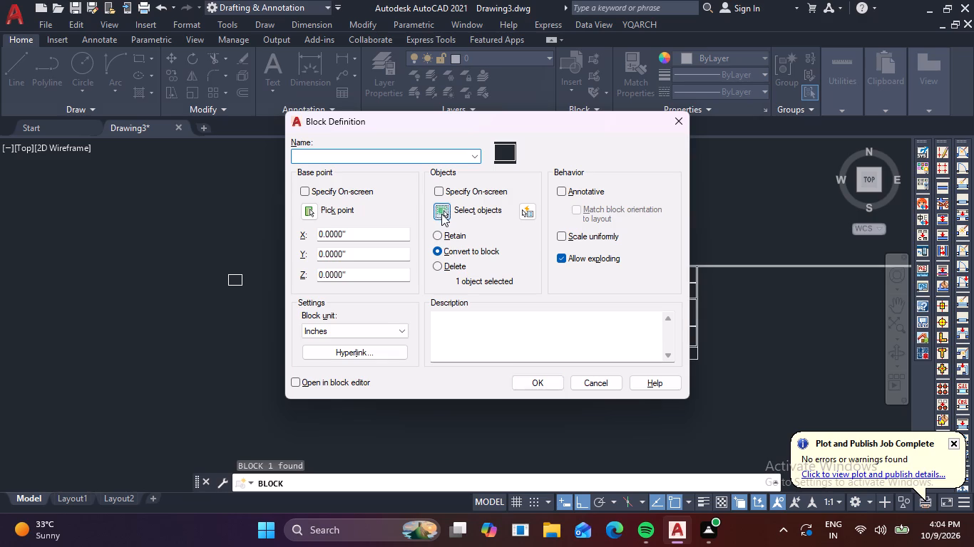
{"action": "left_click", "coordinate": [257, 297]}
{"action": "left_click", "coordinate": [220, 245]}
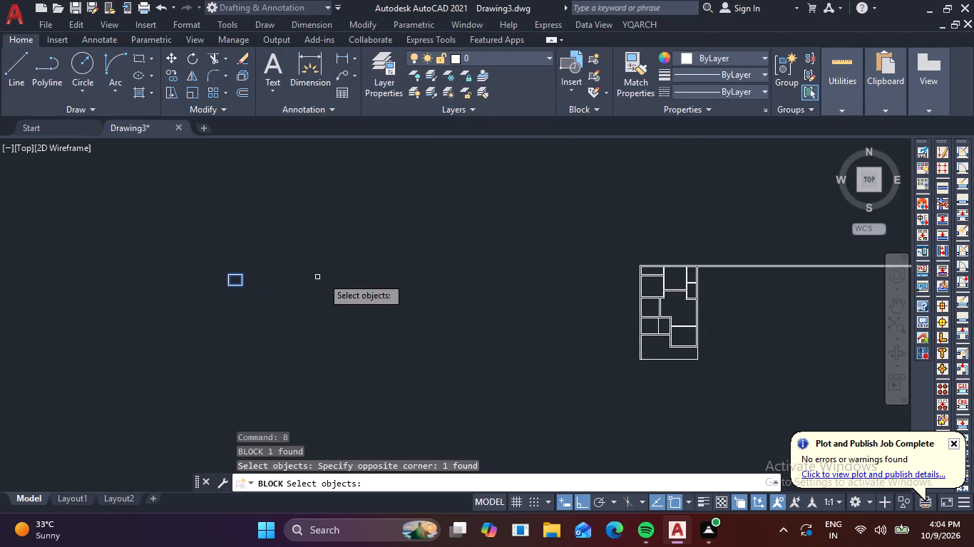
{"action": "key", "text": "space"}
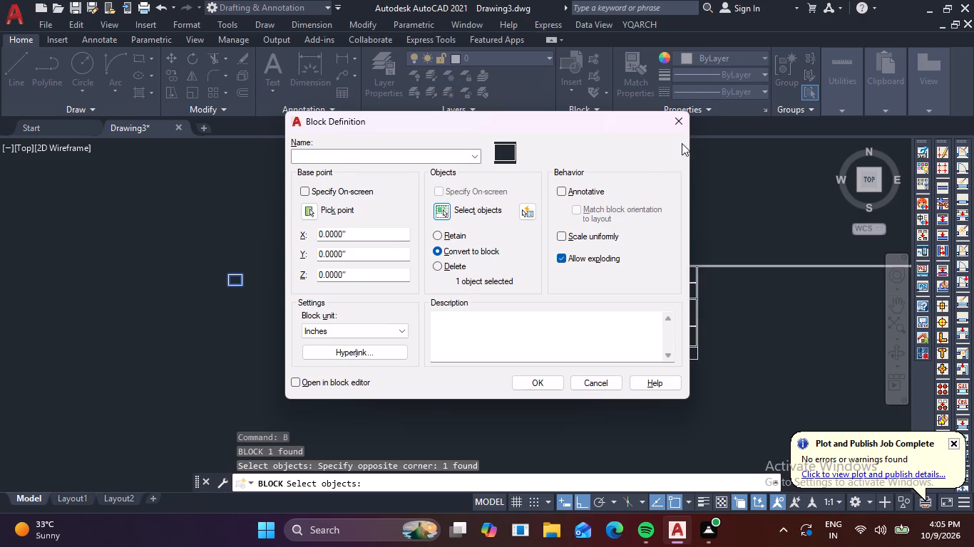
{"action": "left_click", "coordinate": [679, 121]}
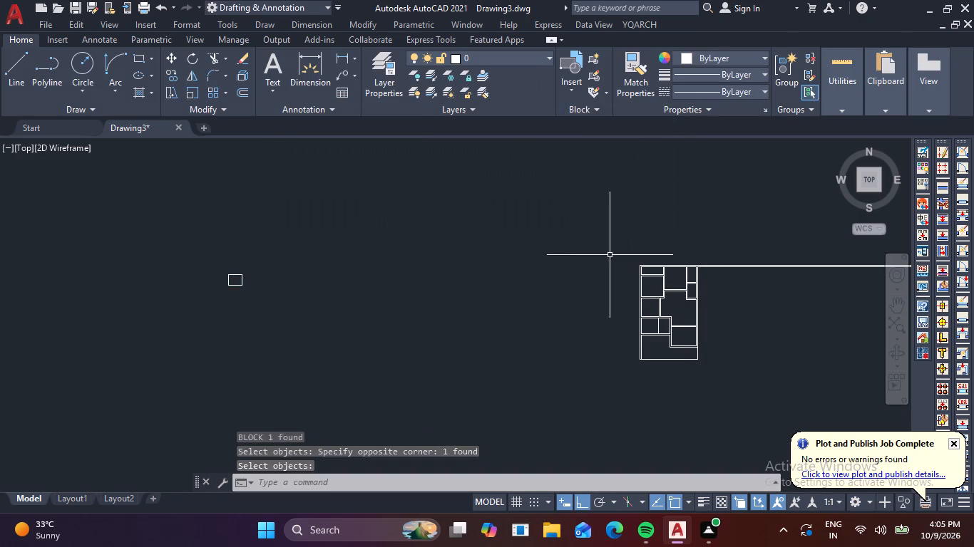
Examine the recently used blocks available for insertion, and close the block list.
{"action": "key", "text": "i"}
{"action": "key", "text": "space"}
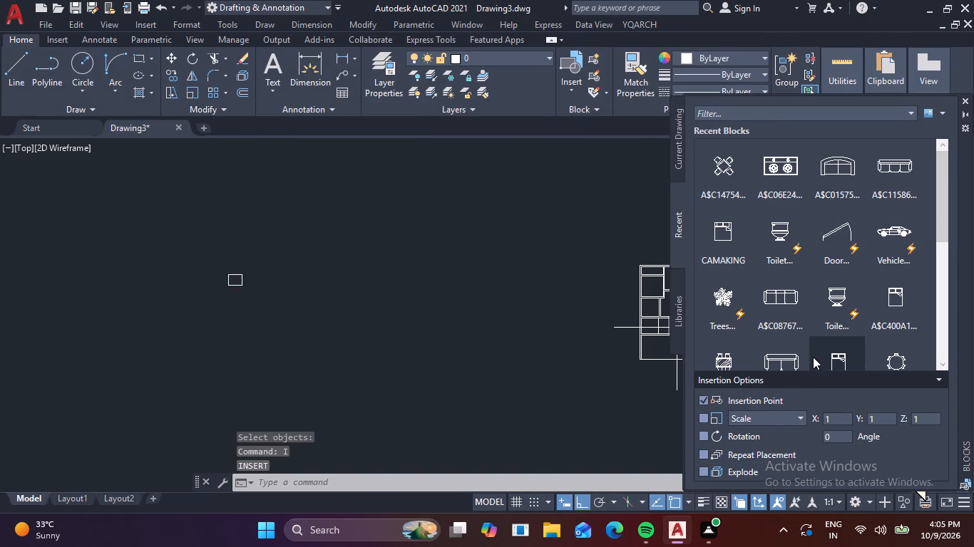
{"action": "scroll", "coordinate": [823, 269], "scroll_direction": "down", "scroll_amount": 9}
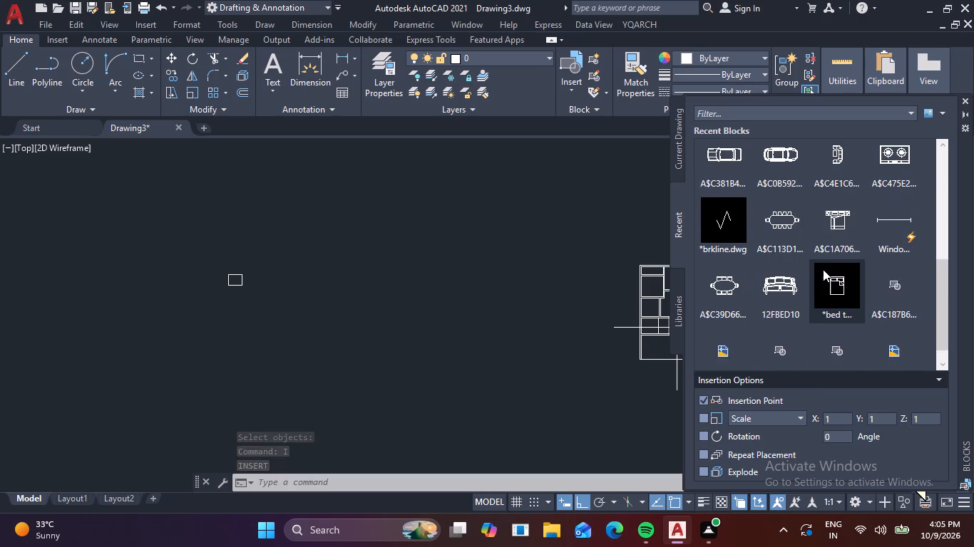
{"action": "scroll", "coordinate": [823, 269], "scroll_direction": "down", "scroll_amount": 10}
{"action": "scroll", "coordinate": [823, 269], "scroll_direction": "up", "scroll_amount": 15}
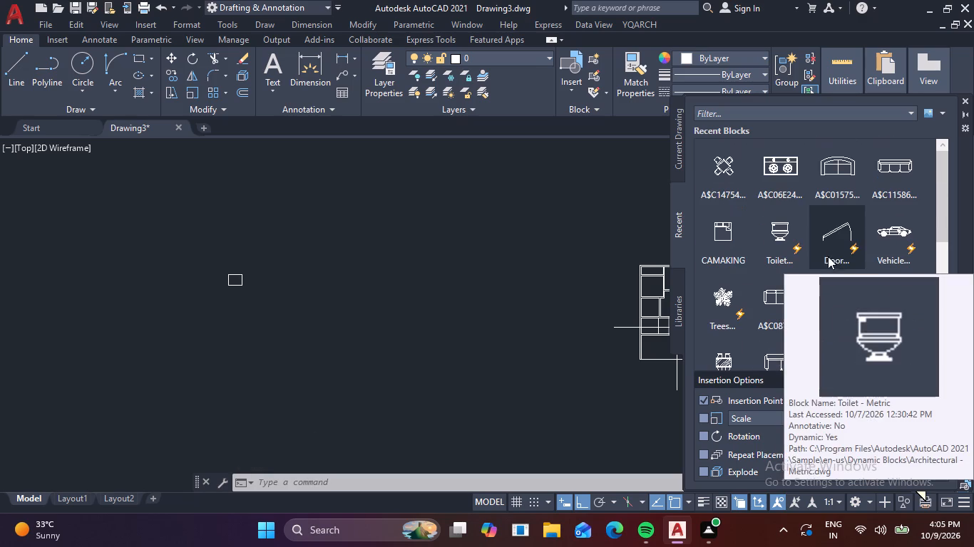
{"action": "scroll", "coordinate": [826, 246], "scroll_direction": "up", "scroll_amount": 4}
{"action": "scroll", "coordinate": [908, 81], "scroll_direction": "up", "scroll_amount": 1}
{"action": "left_click", "coordinate": [965, 99]}
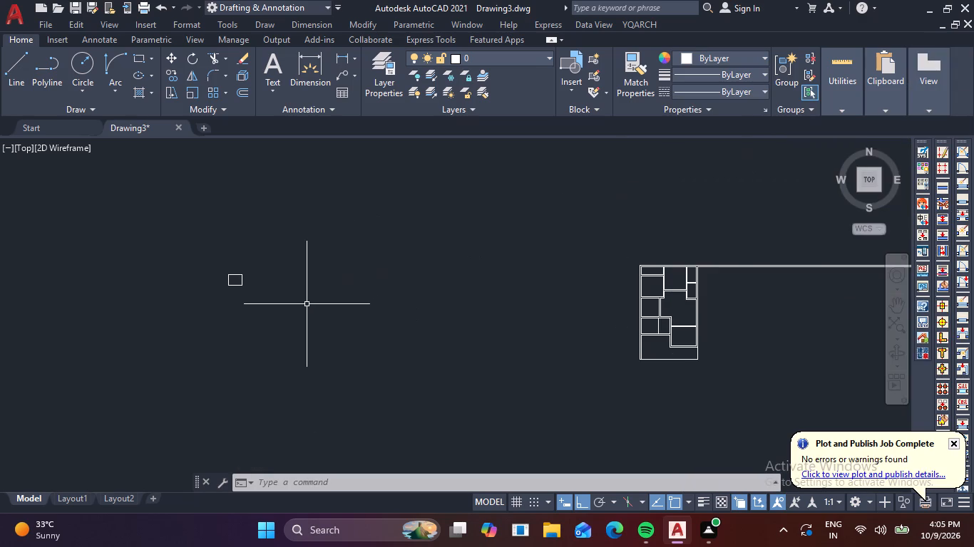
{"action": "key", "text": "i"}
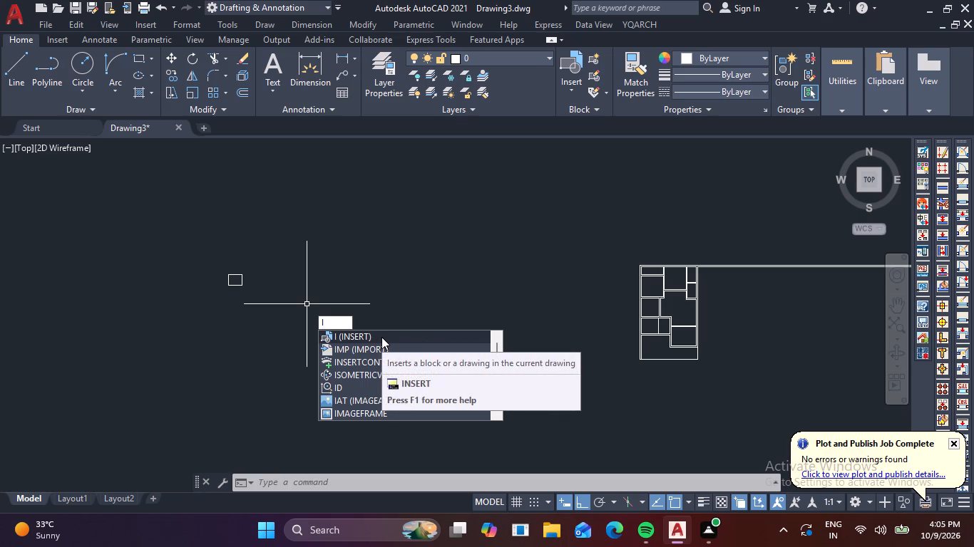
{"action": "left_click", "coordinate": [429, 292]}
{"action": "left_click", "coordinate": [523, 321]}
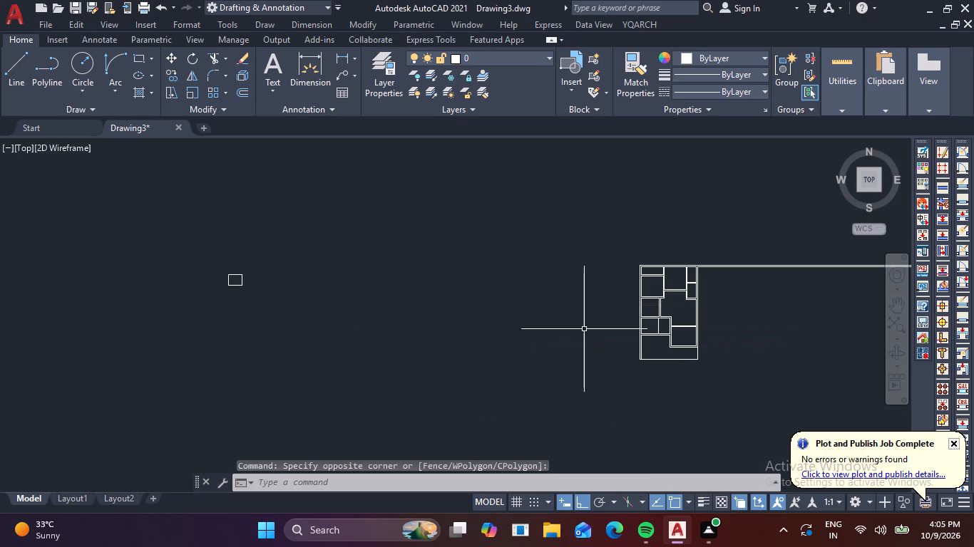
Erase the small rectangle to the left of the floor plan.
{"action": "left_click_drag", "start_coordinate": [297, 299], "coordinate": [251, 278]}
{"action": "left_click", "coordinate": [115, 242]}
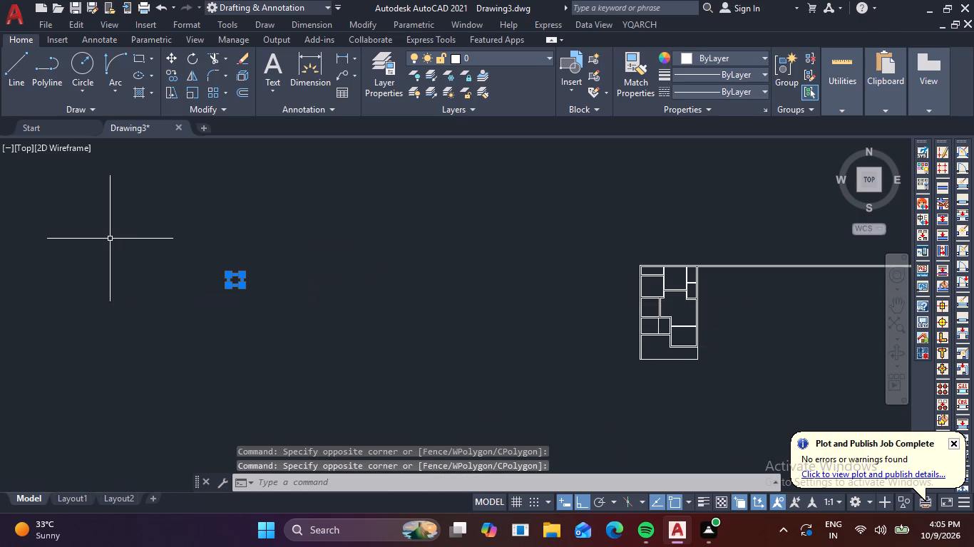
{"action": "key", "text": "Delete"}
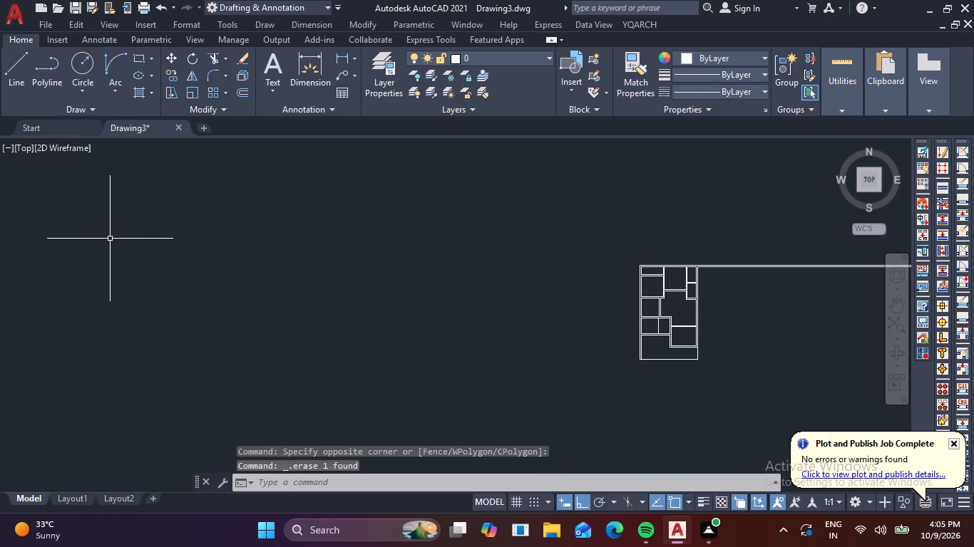
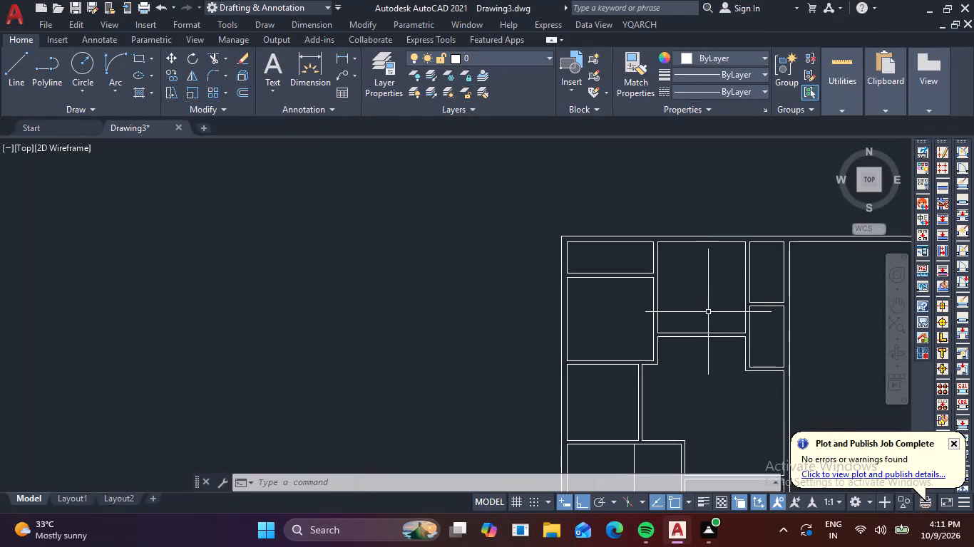
Open DesignCenter to examine the furniture drawing's sofa blocks, and close it without inserting anything.
{"action": "middle_click_drag", "start_coordinate": [692, 294], "coordinate": [650, 228]}
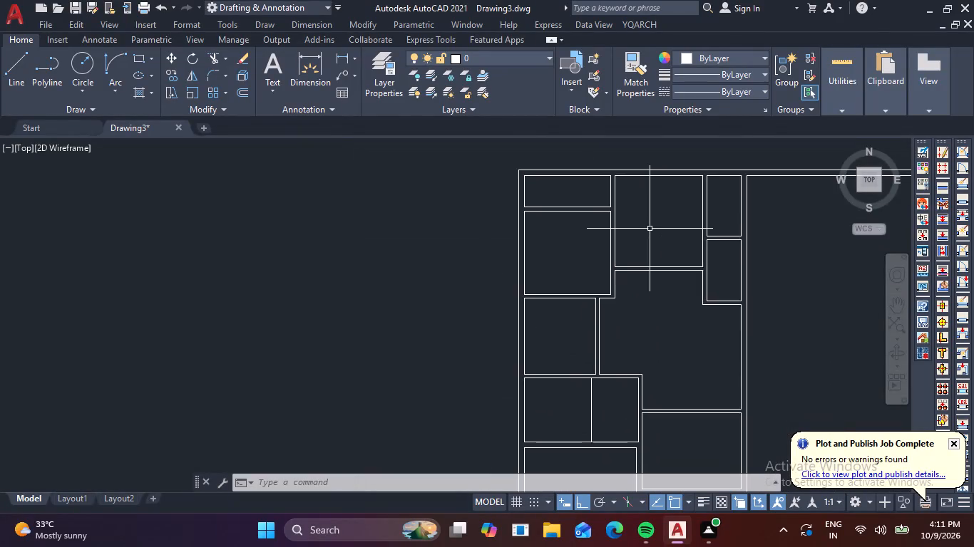
{"action": "scroll", "coordinate": [651, 246], "scroll_direction": "down", "scroll_amount": 1}
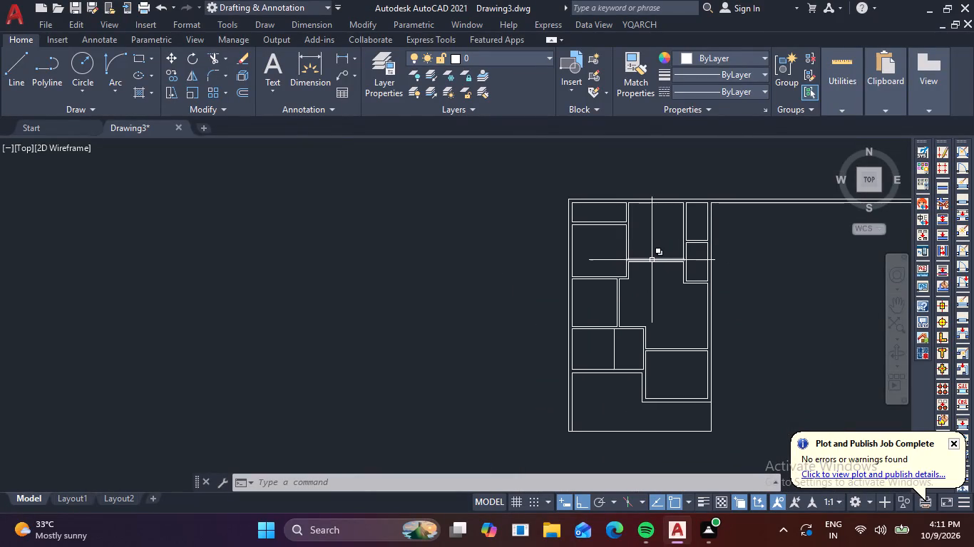
{"action": "key", "text": "d"}
{"action": "key", "text": "c"}
{"action": "key", "text": "space"}
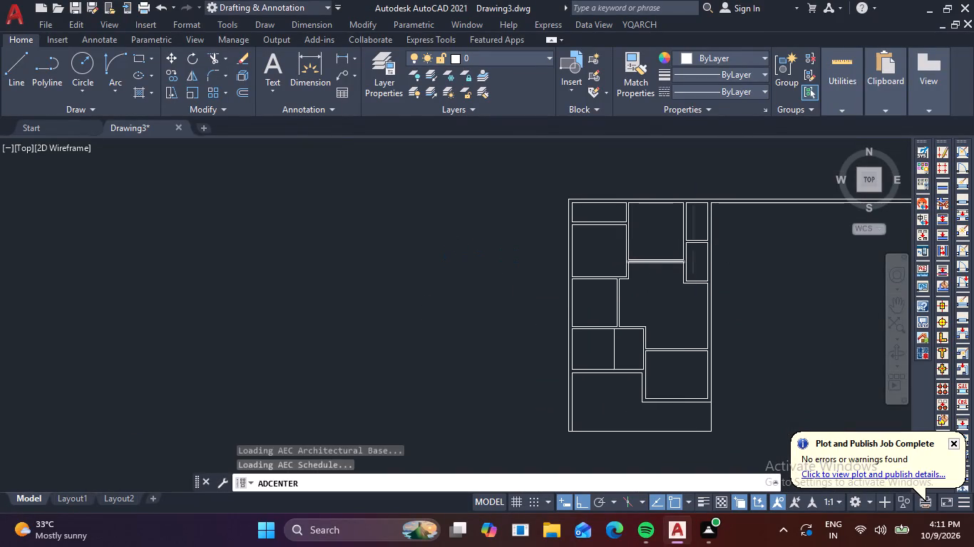
{"action": "scroll", "coordinate": [373, 288], "scroll_direction": "up", "scroll_amount": 3}
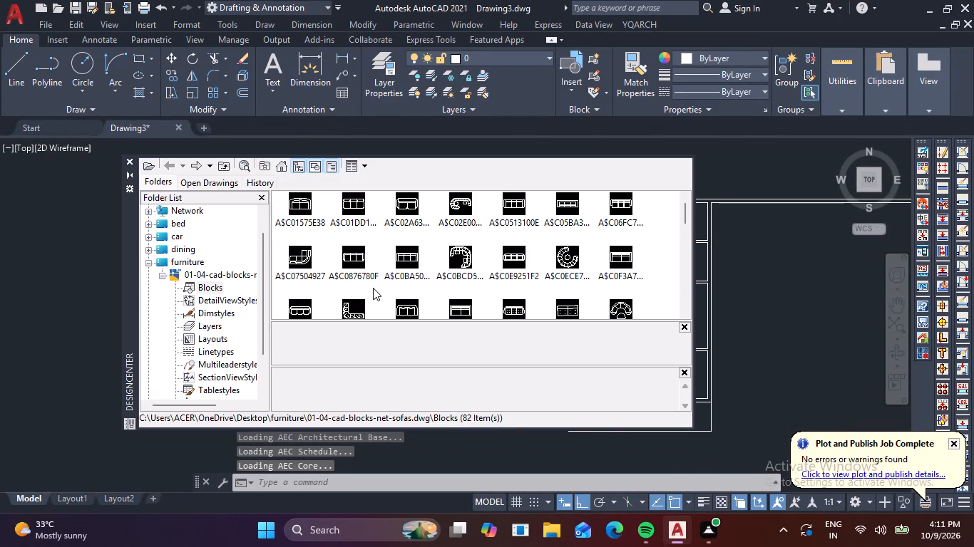
{"action": "scroll", "coordinate": [373, 288], "scroll_direction": "up", "scroll_amount": 1}
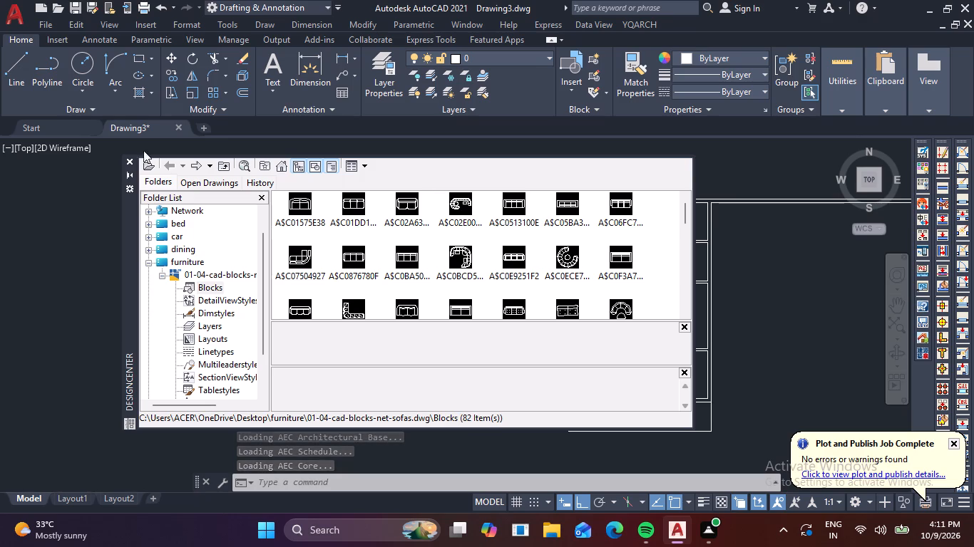
{"action": "left_click", "coordinate": [131, 160]}
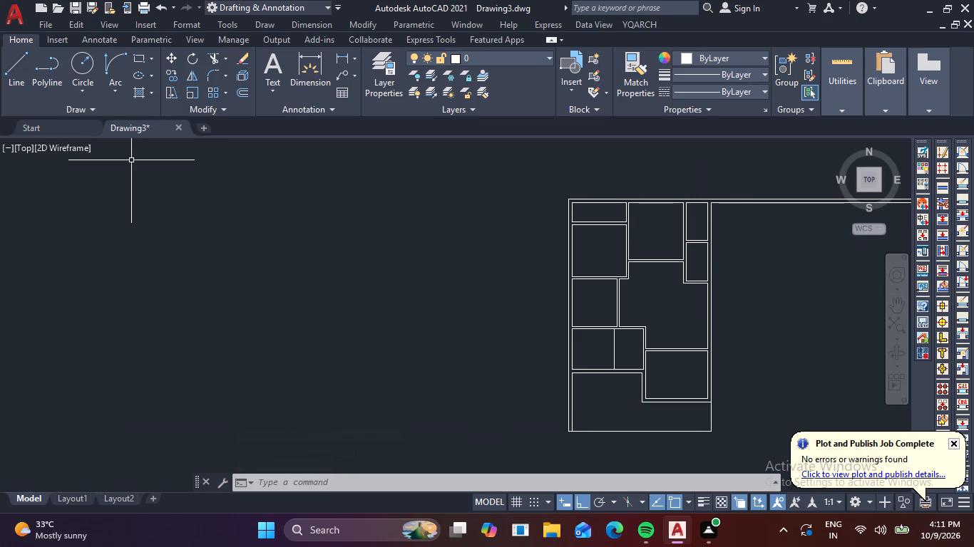
Insert the recently used CAMAKING bed block in the empty space to the left of the floor plan.
{"action": "type", "text": "i"}
{"action": "key", "text": "space"}
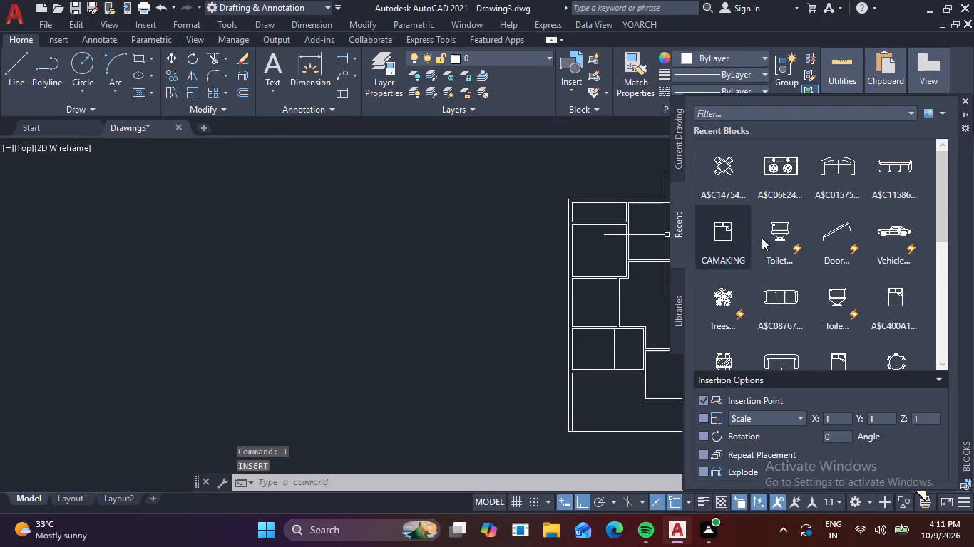
{"action": "scroll", "coordinate": [839, 231], "scroll_direction": "up", "scroll_amount": 3}
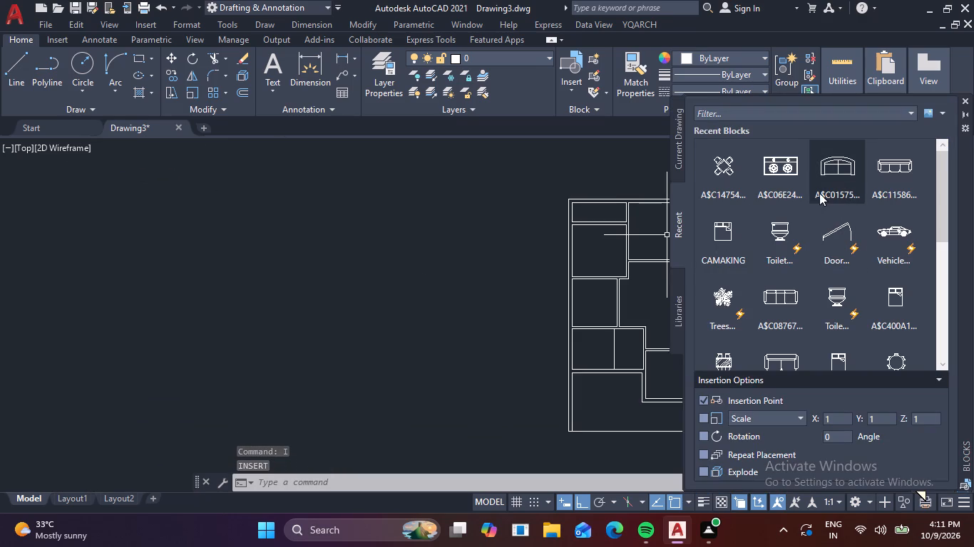
{"action": "left_click_drag", "start_coordinate": [727, 231], "coordinate": [217, 286]}
{"action": "left_click", "coordinate": [965, 93]}
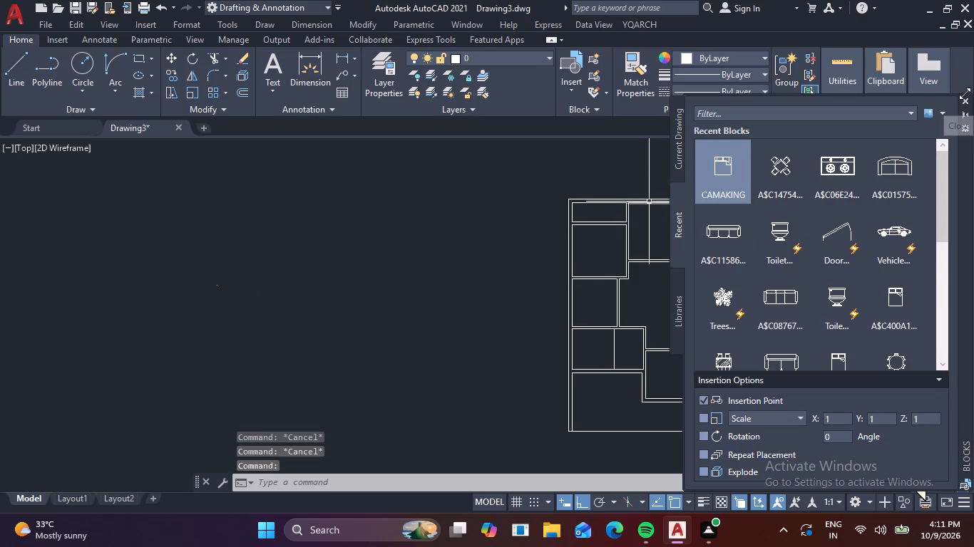
{"action": "left_click", "coordinate": [965, 100]}
Scale up the tiny inserted bed block with a freehand scale distance of about 5'-1".
{"action": "left_click", "coordinate": [240, 301]}
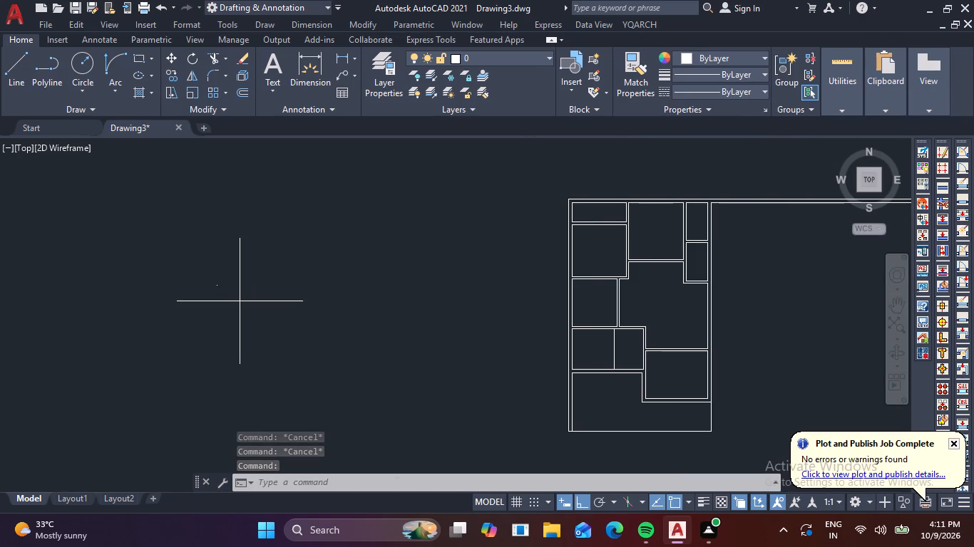
{"action": "left_click", "coordinate": [212, 248]}
{"action": "type", "text": "sc"}
{"action": "key", "text": "space"}
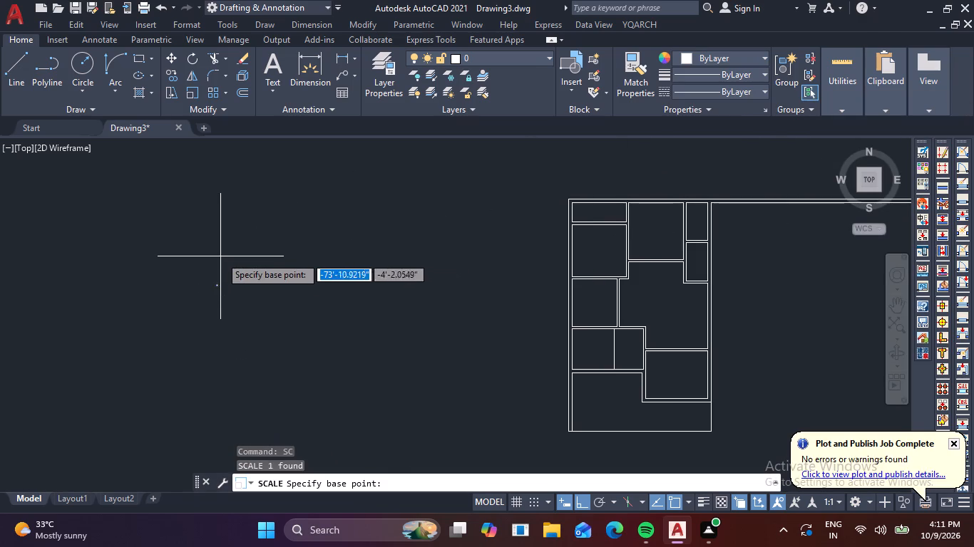
{"action": "left_click", "coordinate": [212, 283]}
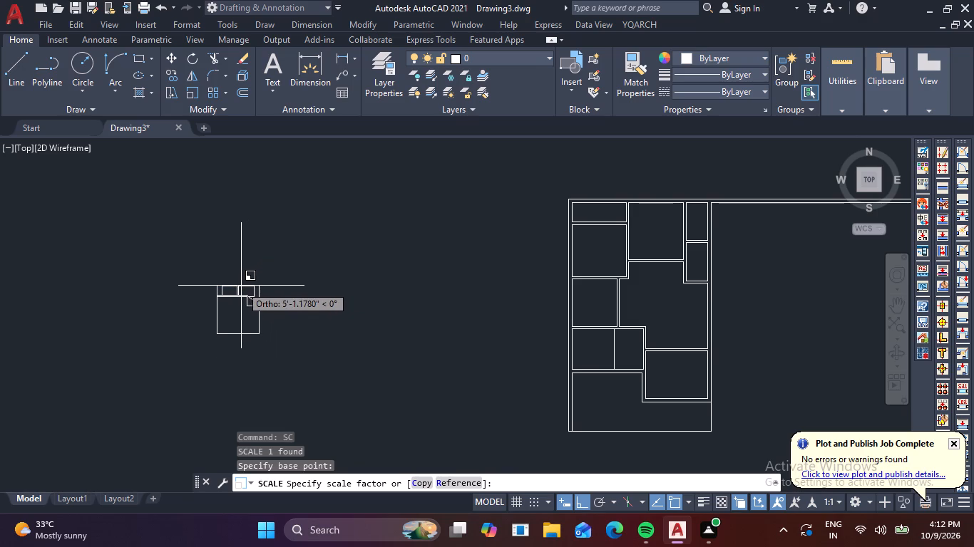
{"action": "left_click", "coordinate": [240, 290]}
Rotate the bed block 90° counterclockwise about its headboard midpoint so the headboard faces west.
{"action": "left_click_drag", "start_coordinate": [286, 345], "coordinate": [276, 335]}
{"action": "left_click", "coordinate": [239, 273]}
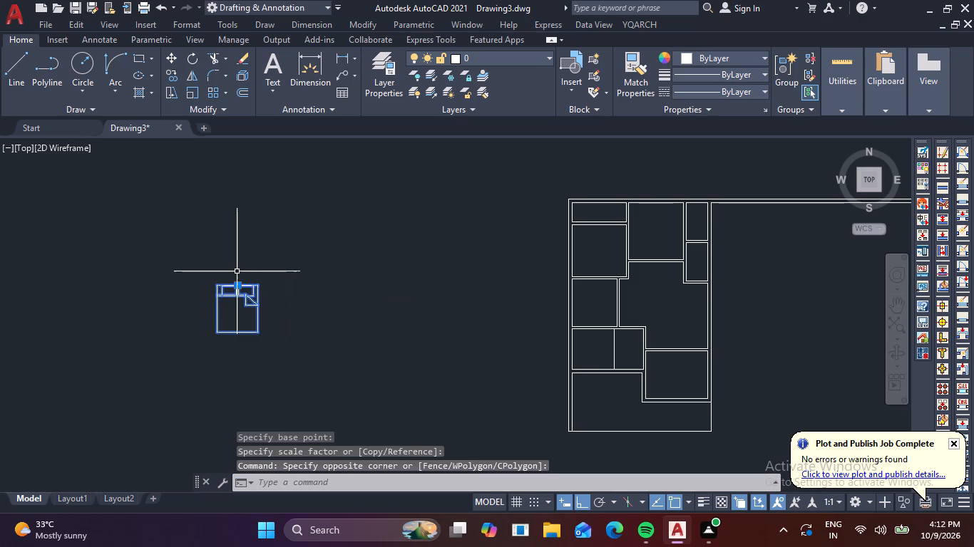
{"action": "key", "text": "r"}
{"action": "key", "text": "o"}
{"action": "key", "text": "space"}
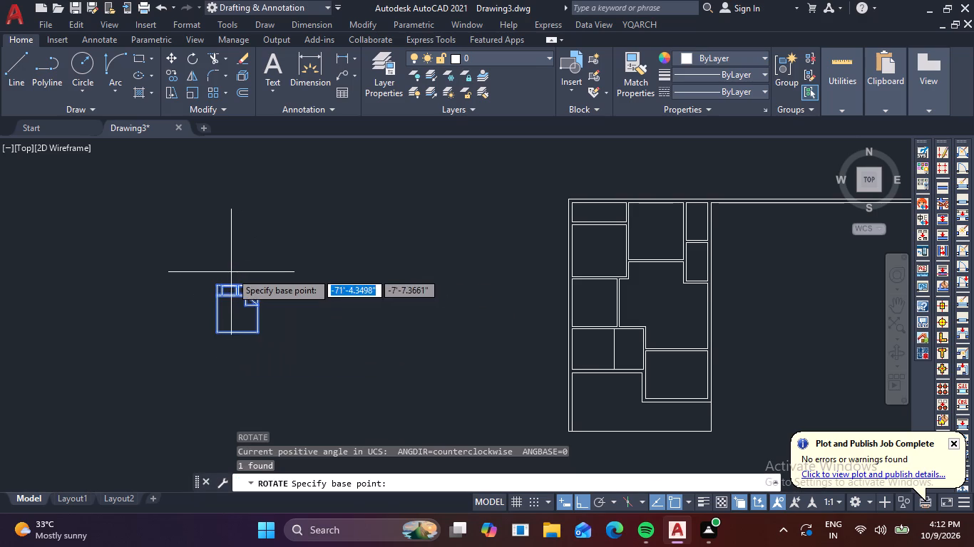
{"action": "left_click", "coordinate": [237, 282]}
{"action": "left_click", "coordinate": [237, 242]}
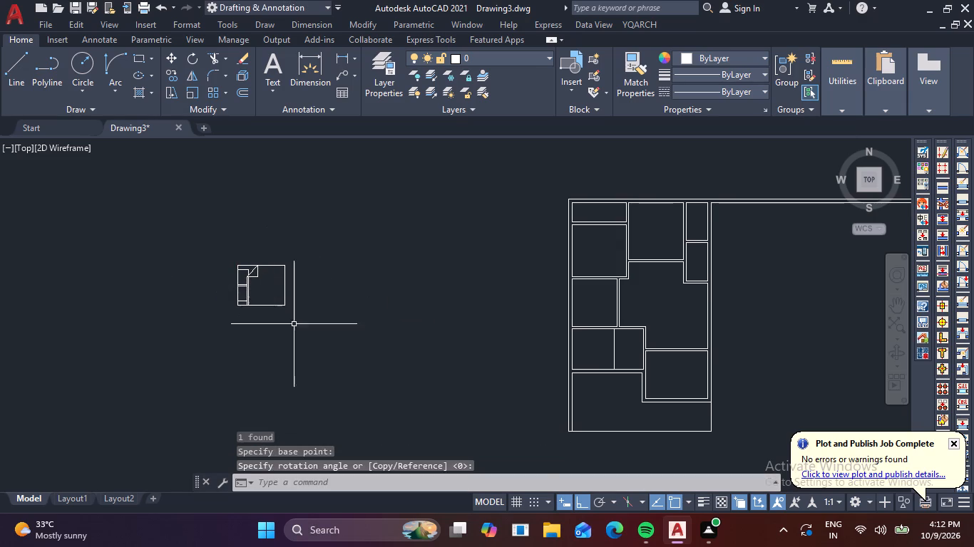
Move the bed with Ortho off, from its headboard midpoint onto the west wall's inner face in the second room from the top.
{"action": "left_click_drag", "start_coordinate": [294, 333], "coordinate": [287, 313]}
{"action": "left_click", "coordinate": [222, 222]}
{"action": "key", "text": "m"}
{"action": "key", "text": "space"}
{"action": "scroll", "coordinate": [227, 278], "scroll_direction": "up", "scroll_amount": 3}
{"action": "left_click", "coordinate": [252, 303]}
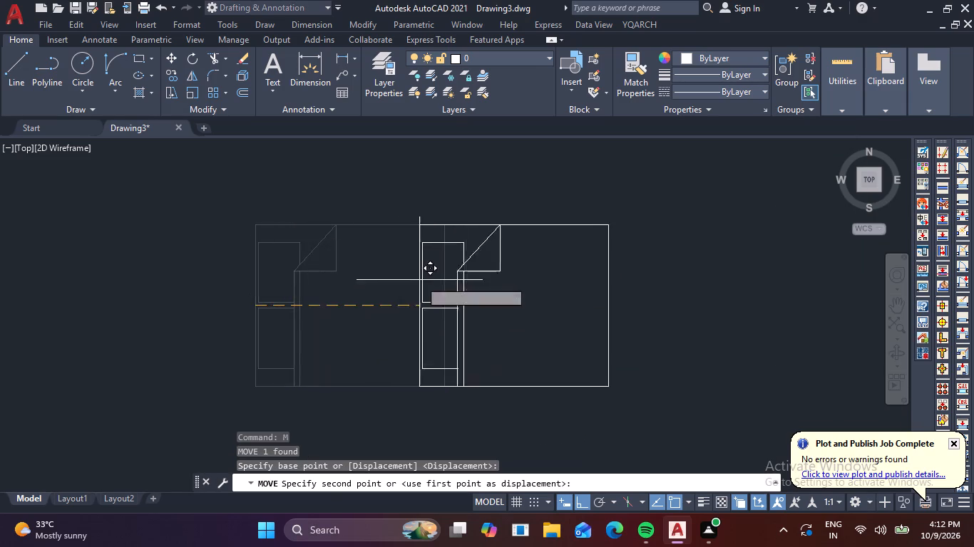
{"action": "scroll", "coordinate": [521, 271], "scroll_direction": "down", "scroll_amount": 2}
{"action": "middle_click_drag", "start_coordinate": [528, 274], "coordinate": [67, 240]}
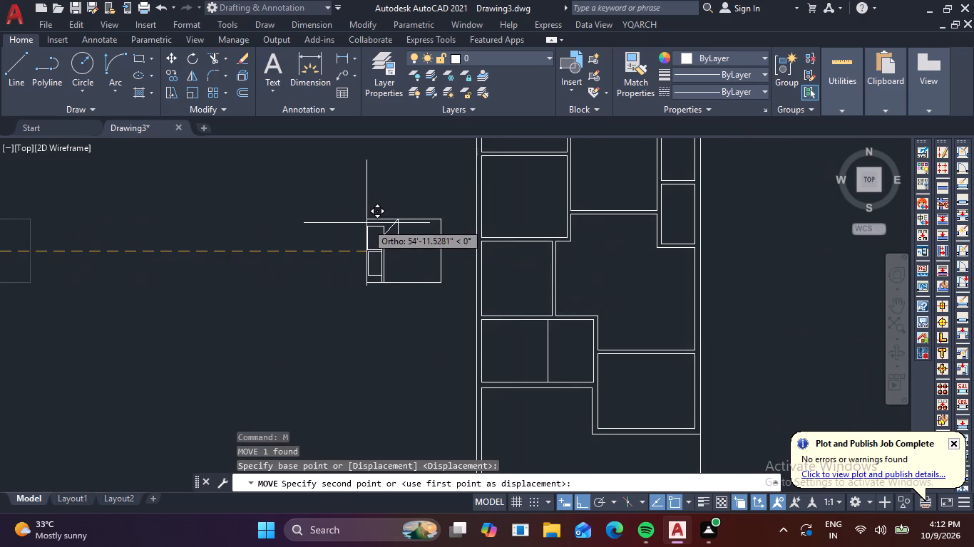
{"action": "key", "text": "F8"}
{"action": "scroll", "coordinate": [481, 197], "scroll_direction": "up", "scroll_amount": 3}
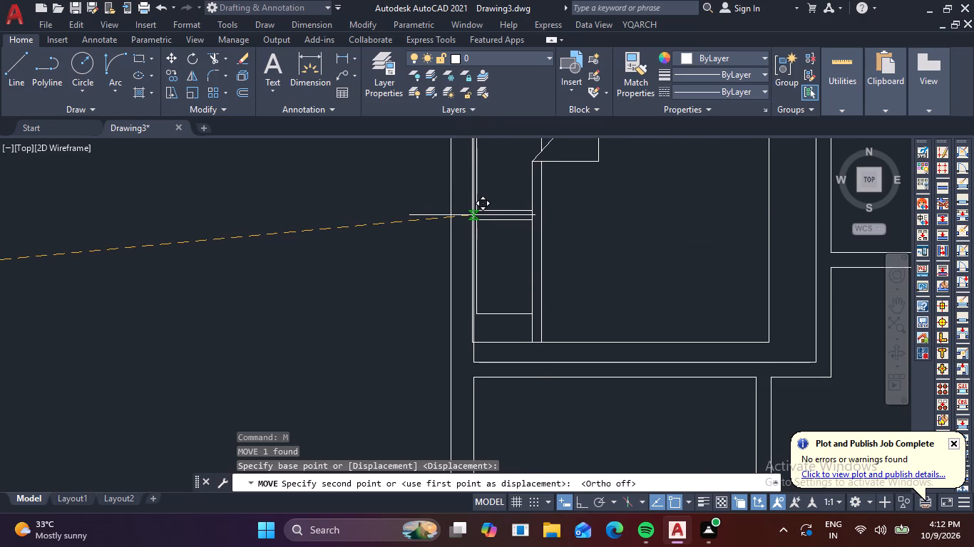
{"action": "left_click", "coordinate": [472, 215]}
{"action": "key", "text": "Escape"}
Scale the bed down freehand from its headboard at the wall to about four-fifths of its size.
{"action": "scroll", "coordinate": [610, 269], "scroll_direction": "down", "scroll_amount": 2}
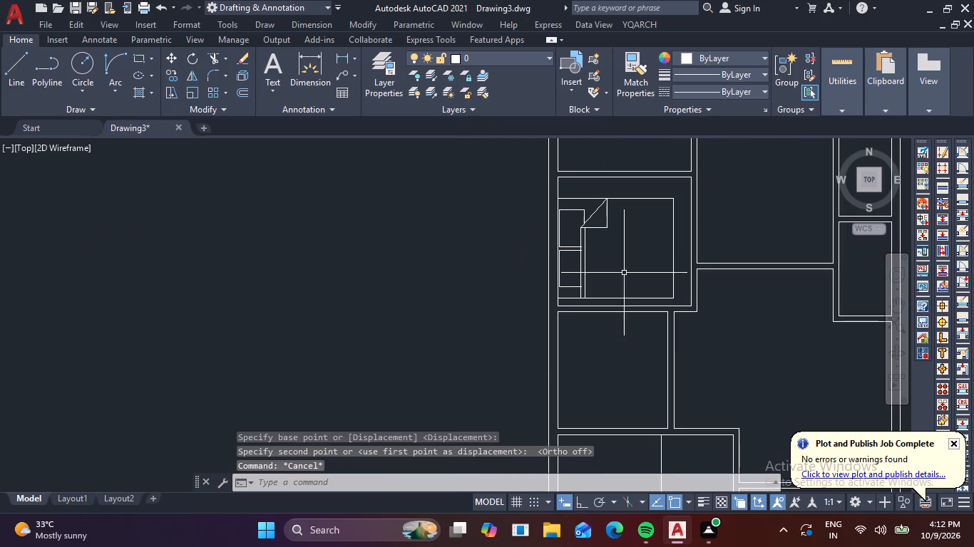
{"action": "left_click", "coordinate": [687, 296]}
{"action": "left_click", "coordinate": [657, 276]}
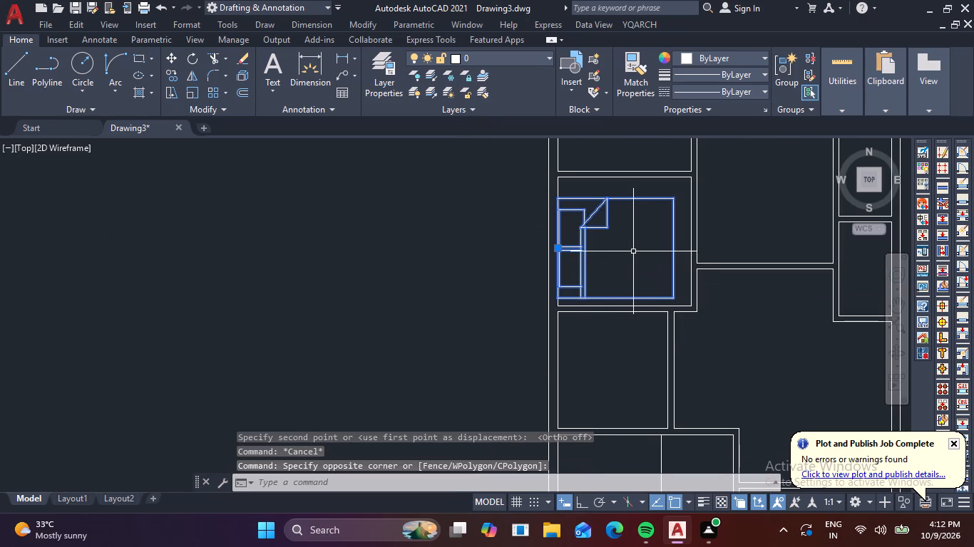
{"action": "type", "text": "sc"}
{"action": "key", "text": "space"}
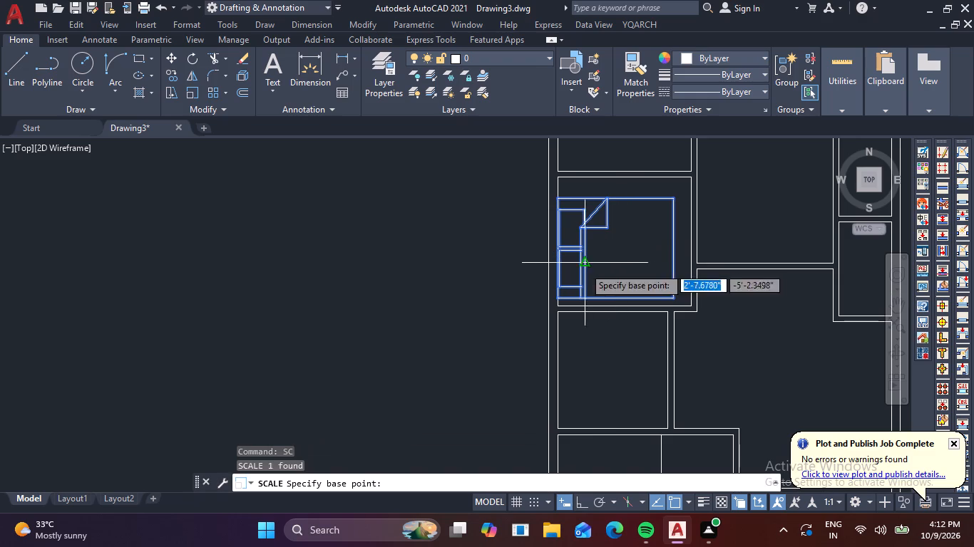
{"action": "left_click", "coordinate": [555, 254]}
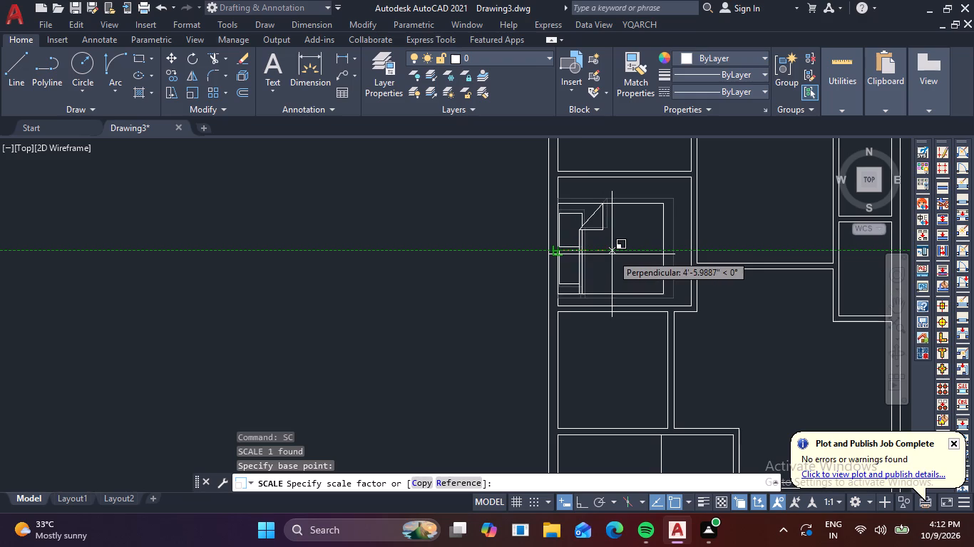
{"action": "left_click", "coordinate": [605, 256]}
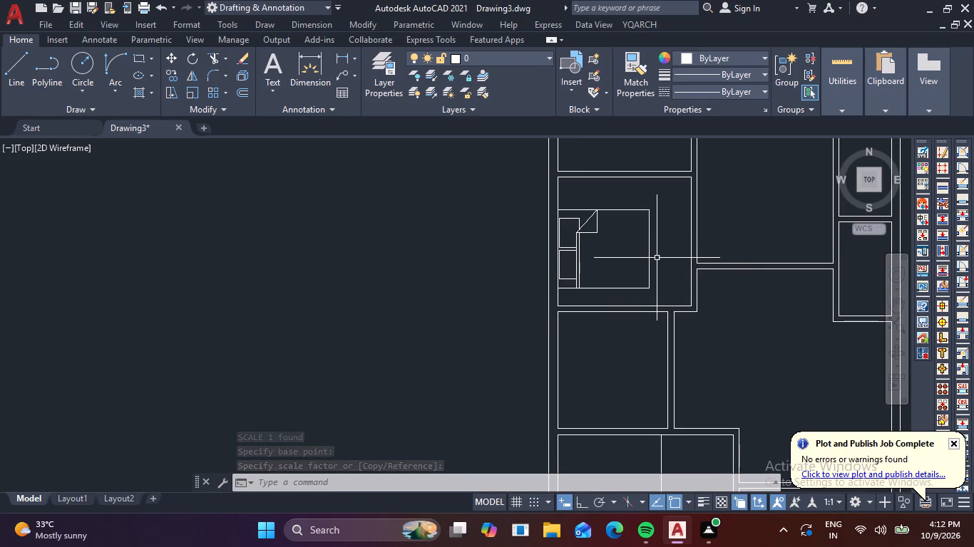
Move the bed slightly up and away from the west wall to centre it better in the room.
{"action": "left_click", "coordinate": [593, 221]}
{"action": "left_click", "coordinate": [610, 246]}
{"action": "left_click_drag", "start_coordinate": [605, 241], "coordinate": [599, 228]}
{"action": "left_click", "coordinate": [588, 218]}
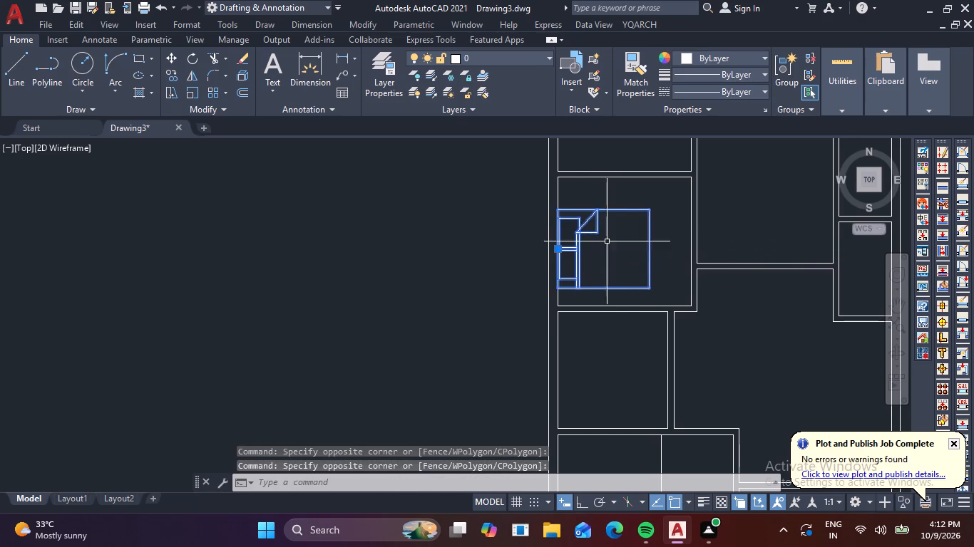
{"action": "key", "text": "m"}
{"action": "key", "text": "space"}
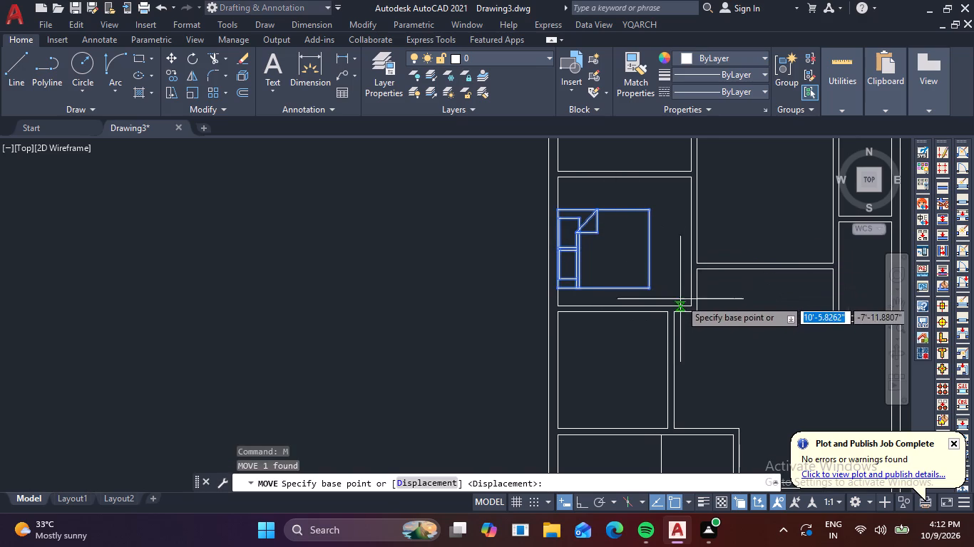
{"action": "left_click", "coordinate": [574, 246]}
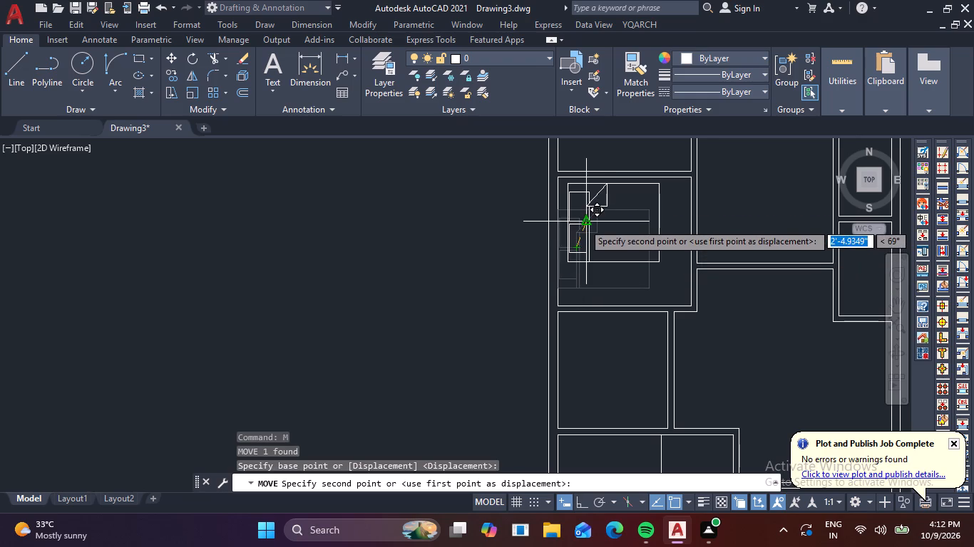
{"action": "left_click", "coordinate": [581, 240]}
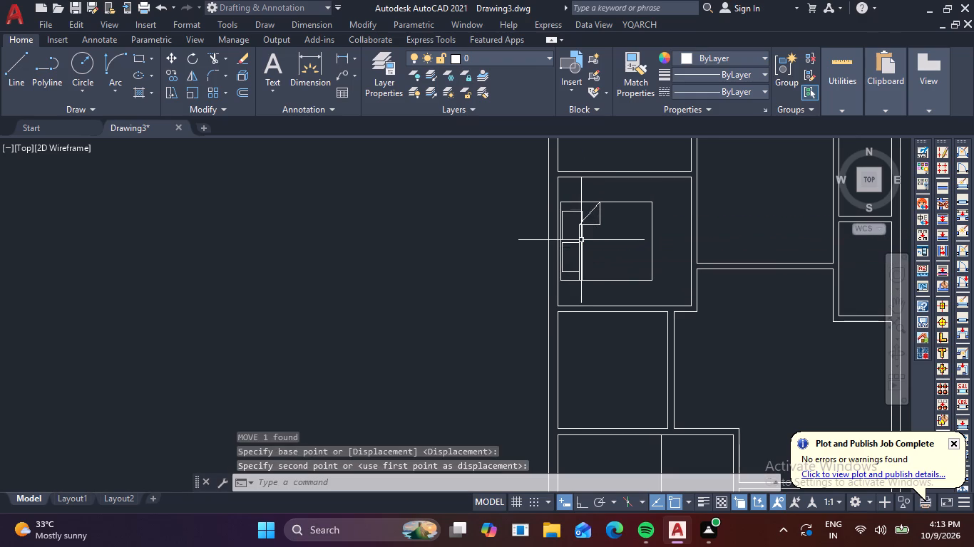
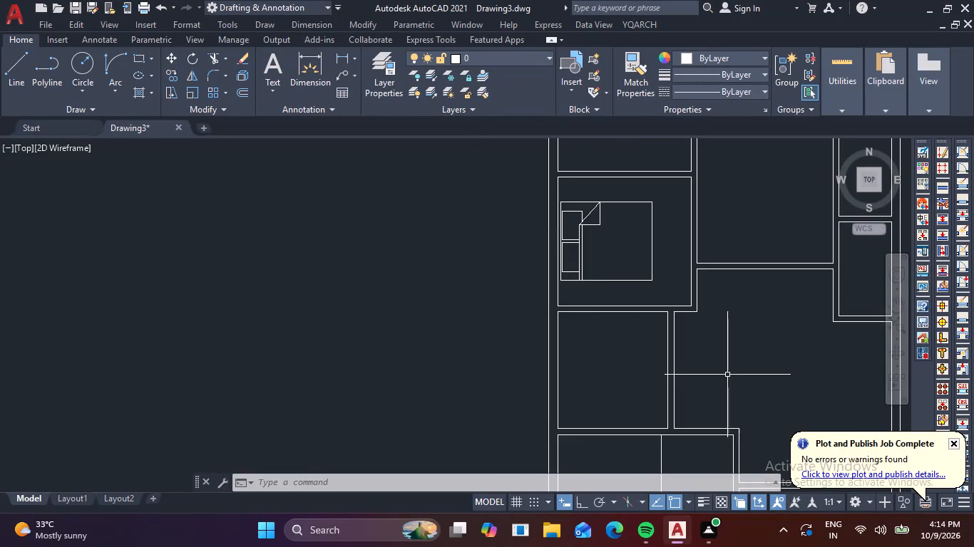
Copy the bed in the west bedroom from its headboard to the empty area west of the plan.
{"action": "scroll", "coordinate": [679, 358], "scroll_direction": "down", "scroll_amount": 2}
{"action": "middle_click_drag", "start_coordinate": [704, 350], "coordinate": [692, 348]}
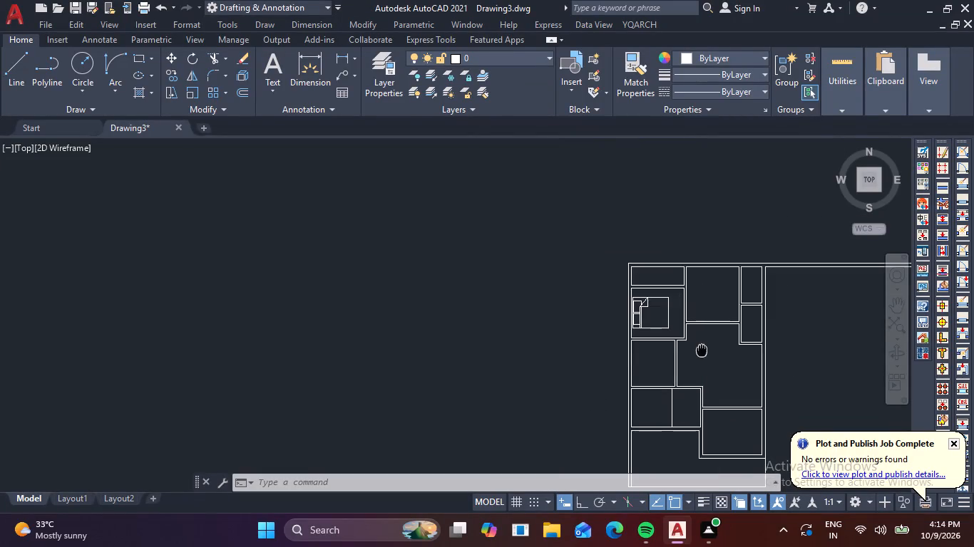
{"action": "middle_click_drag", "start_coordinate": [692, 348], "coordinate": [543, 312]}
{"action": "scroll", "coordinate": [503, 281], "scroll_direction": "up", "scroll_amount": 2}
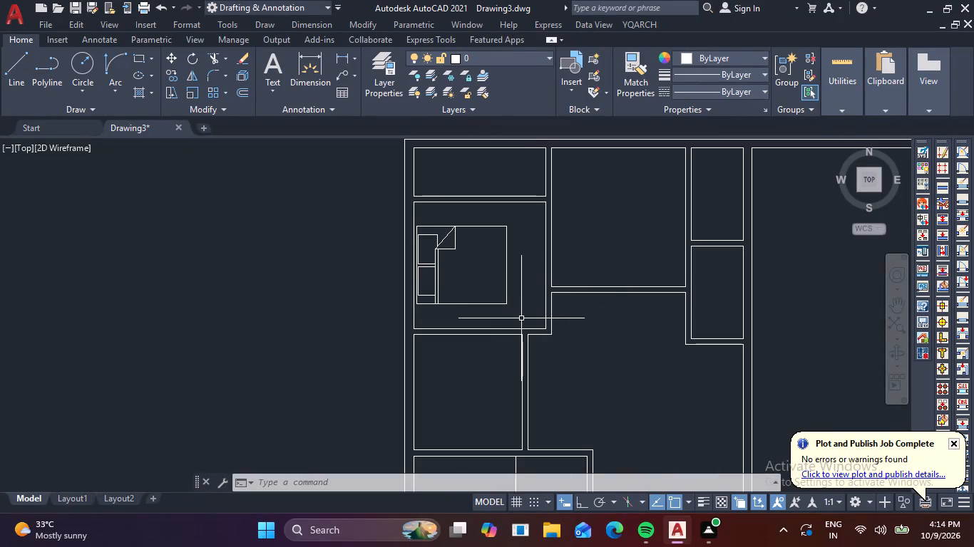
{"action": "left_click", "coordinate": [521, 318]}
{"action": "left_click", "coordinate": [434, 277]}
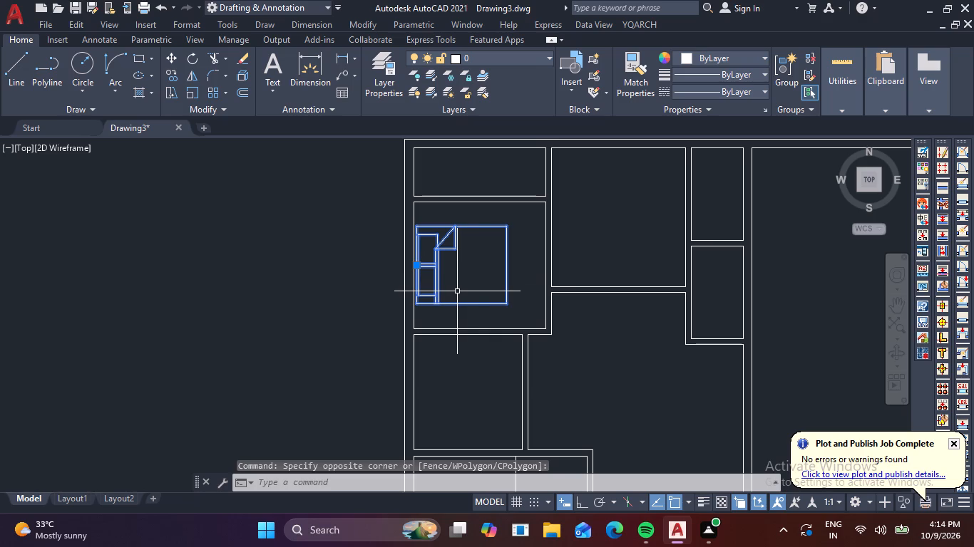
{"action": "type", "text": "co"}
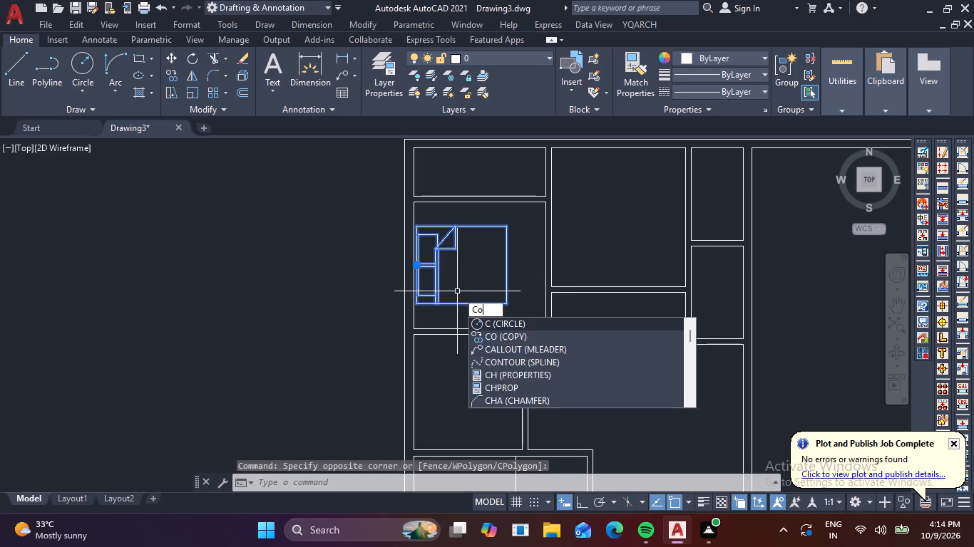
{"action": "key", "text": "space"}
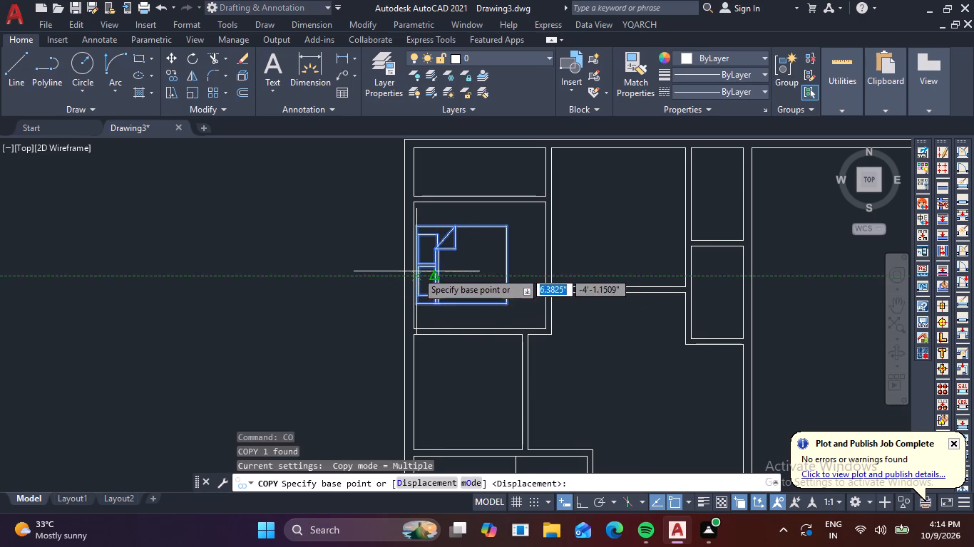
{"action": "left_click", "coordinate": [416, 271]}
{"action": "left_click", "coordinate": [172, 244]}
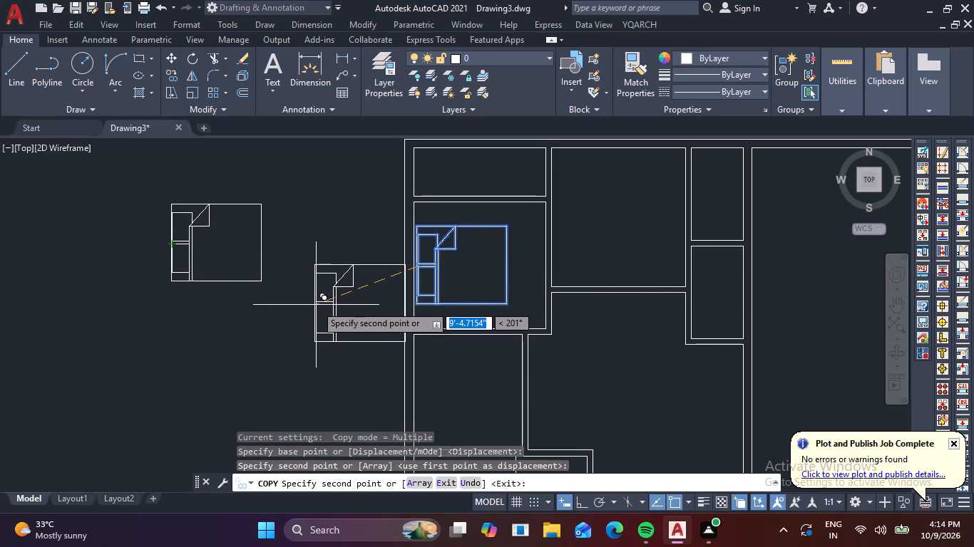
{"action": "key", "text": "Escape"}
Rotate the copied bed 90° clockwise about its headboard midpoint with Ortho on, so the headboard faces north.
{"action": "left_click_drag", "start_coordinate": [318, 308], "coordinate": [211, 252]}
{"action": "left_click", "coordinate": [99, 185]}
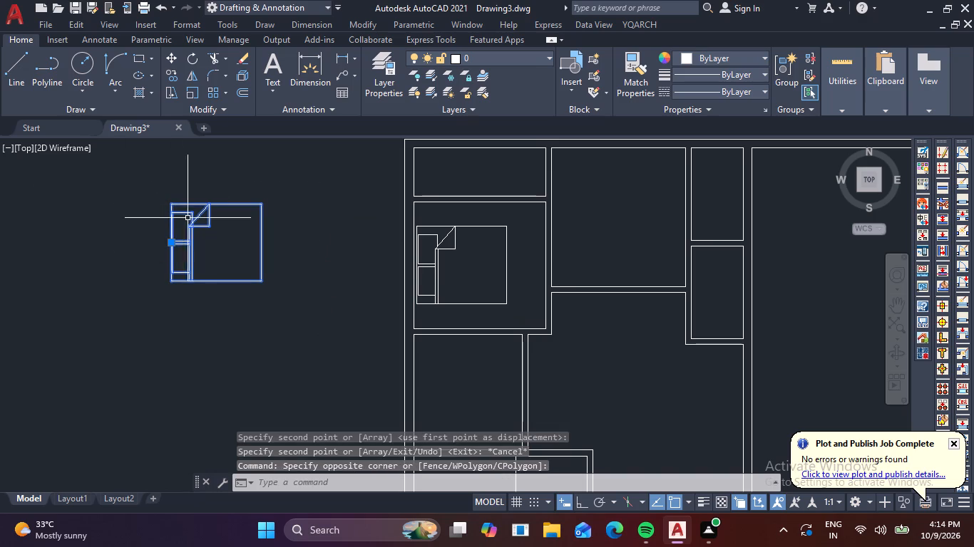
{"action": "key", "text": "r"}
{"action": "key", "text": "o"}
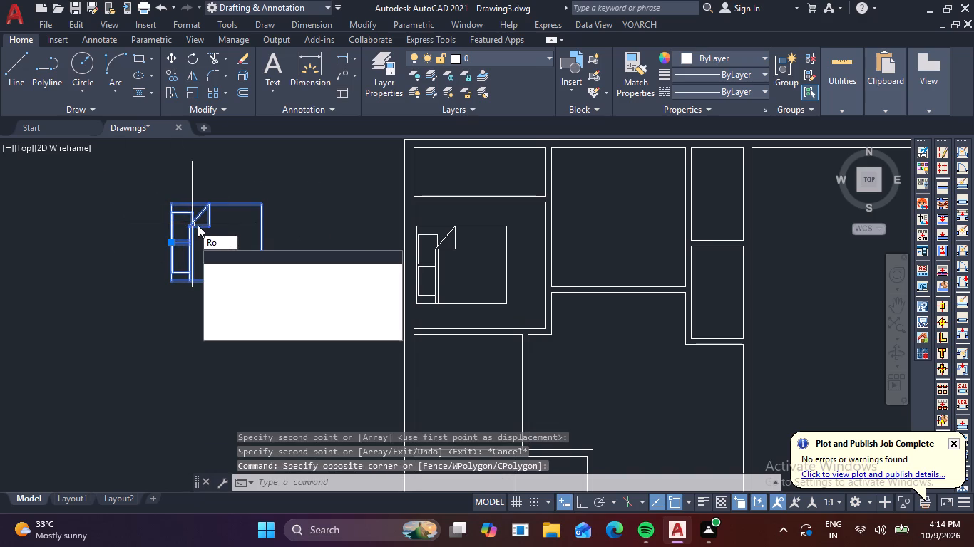
{"action": "key", "text": "space"}
{"action": "left_click", "coordinate": [168, 246]}
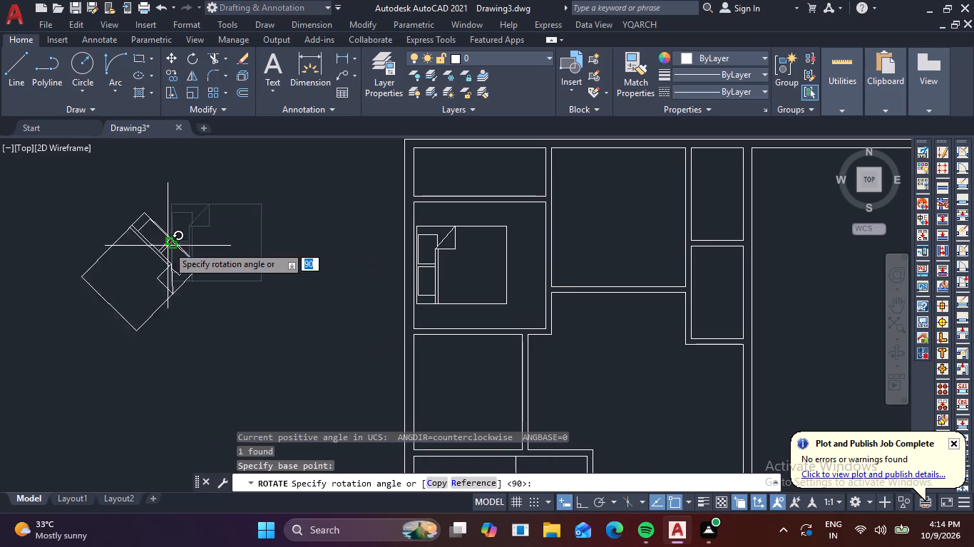
{"action": "key", "text": "F8"}
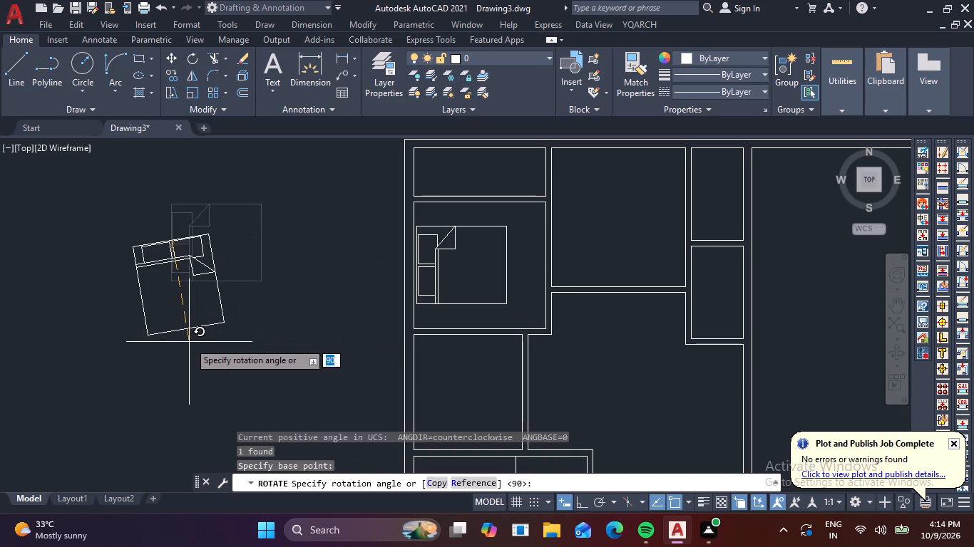
{"action": "left_click", "coordinate": [163, 360]}
Move the rotated bed with Ortho off, by its headboard midpoint, to just inside the north wall of the top middle room.
{"action": "left_click_drag", "start_coordinate": [238, 360], "coordinate": [221, 341]}
{"action": "left_click", "coordinate": [96, 182]}
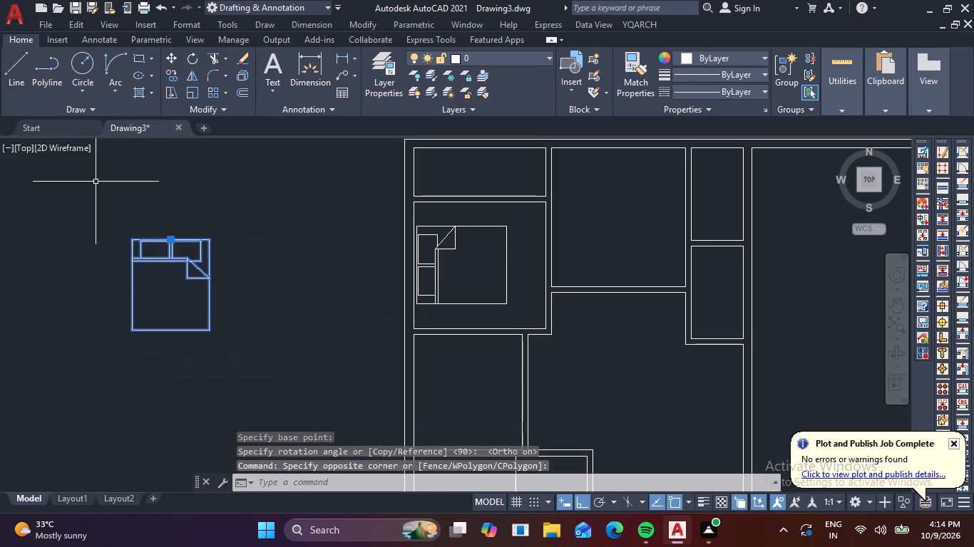
{"action": "type", "text": "m"}
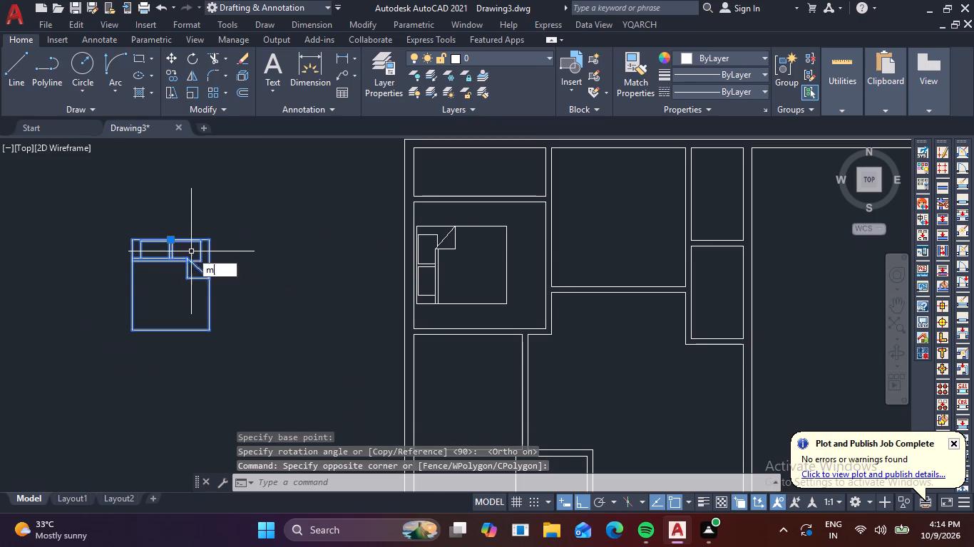
{"action": "key", "text": "space"}
{"action": "scroll", "coordinate": [165, 241], "scroll_direction": "up", "scroll_amount": 4}
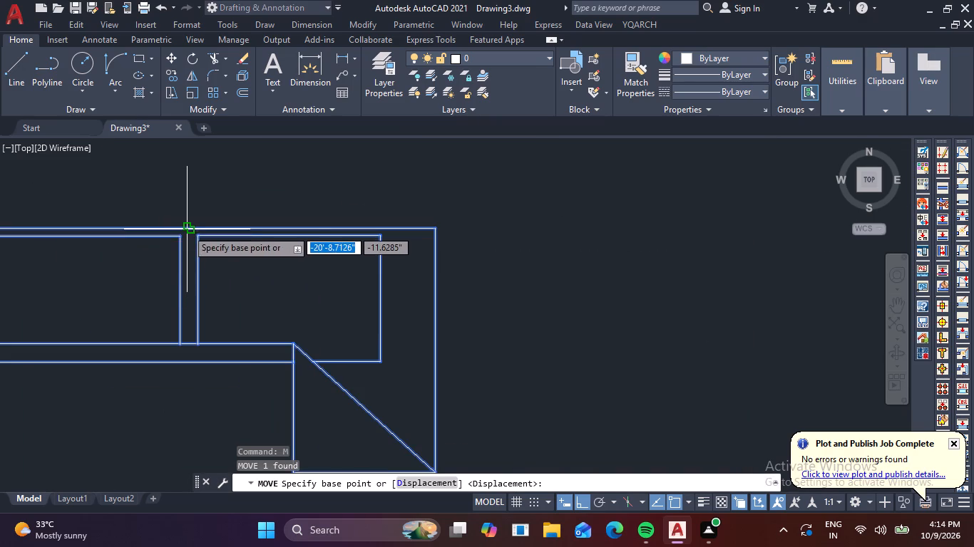
{"action": "left_click", "coordinate": [187, 229]}
{"action": "scroll", "coordinate": [304, 248], "scroll_direction": "down", "scroll_amount": 3}
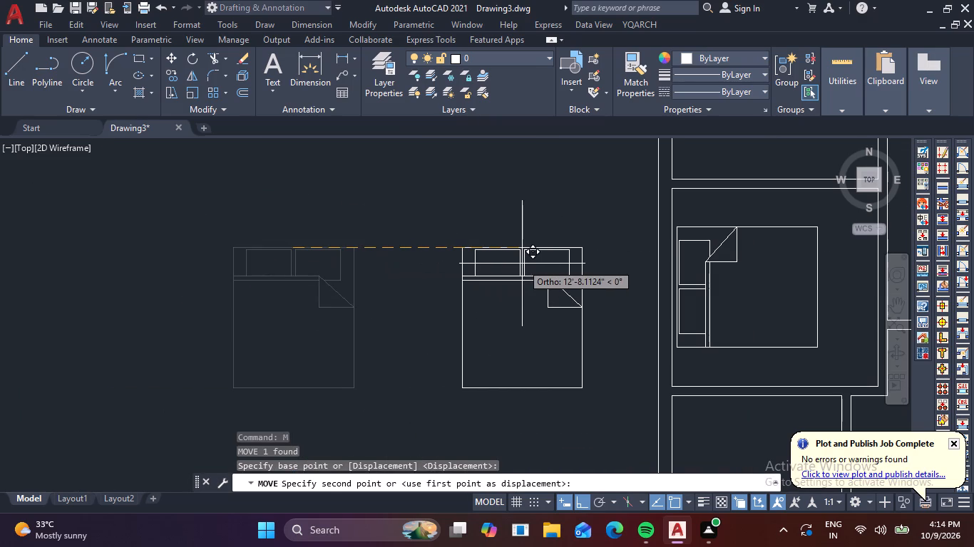
{"action": "key", "text": "F8"}
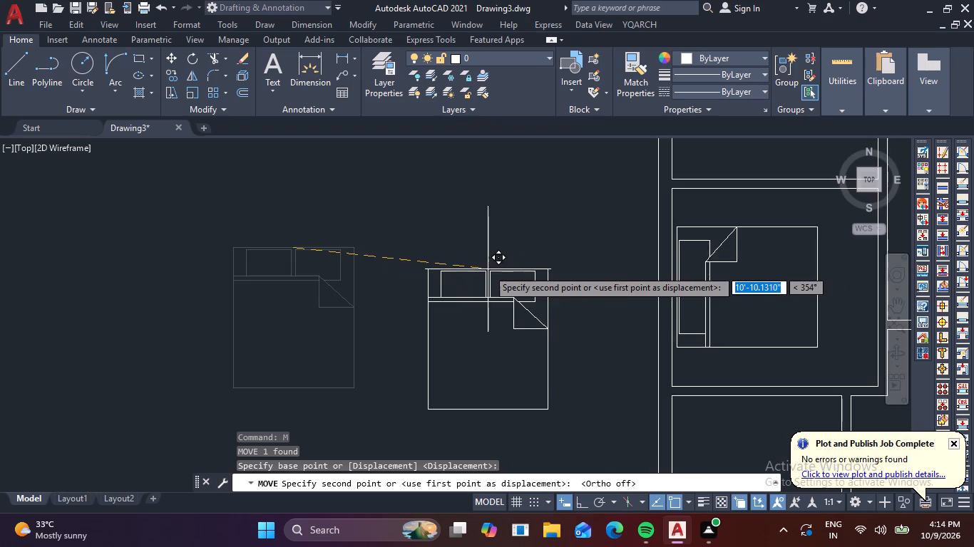
{"action": "scroll", "coordinate": [487, 269], "scroll_direction": "down", "scroll_amount": 1}
{"action": "middle_click", "coordinate": [374, 301]}
{"action": "middle_click_drag", "start_coordinate": [811, 223], "coordinate": [694, 269]}
{"action": "scroll", "coordinate": [677, 236], "scroll_direction": "up", "scroll_amount": 3}
{"action": "middle_click_drag", "start_coordinate": [676, 169], "coordinate": [655, 207]}
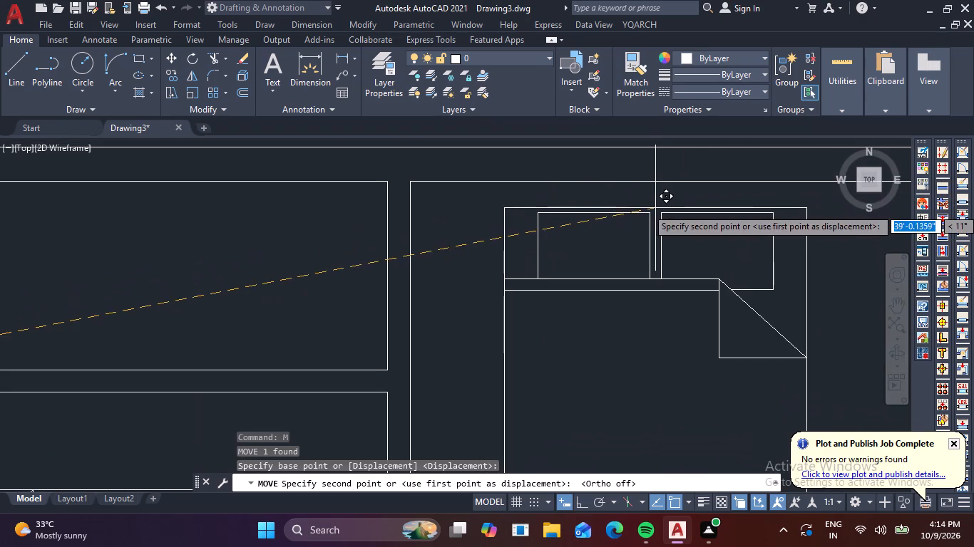
{"action": "left_click", "coordinate": [690, 189]}
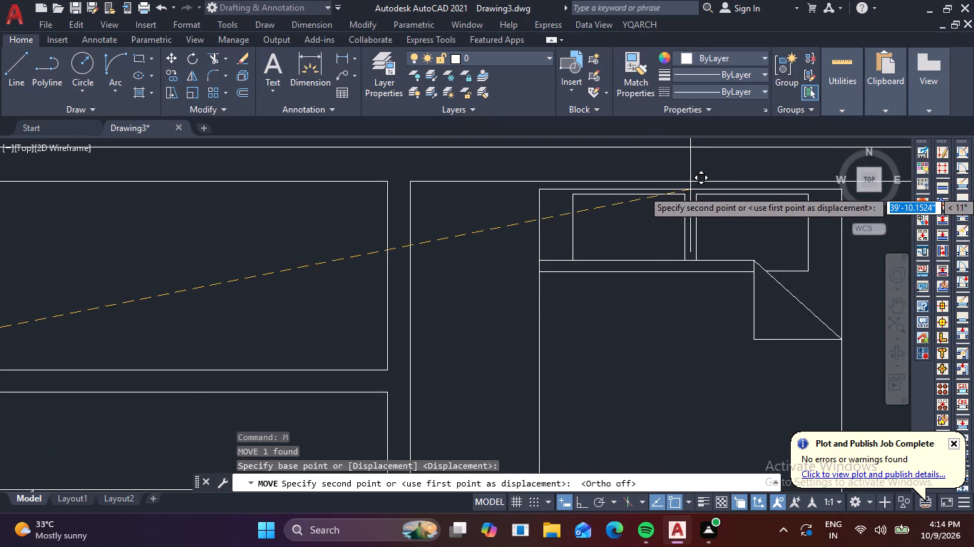
Copy the top middle room's bed from its headboard midpoint to the empty area east of the plan's southern end.
{"action": "scroll", "coordinate": [684, 206], "scroll_direction": "down", "scroll_amount": 4}
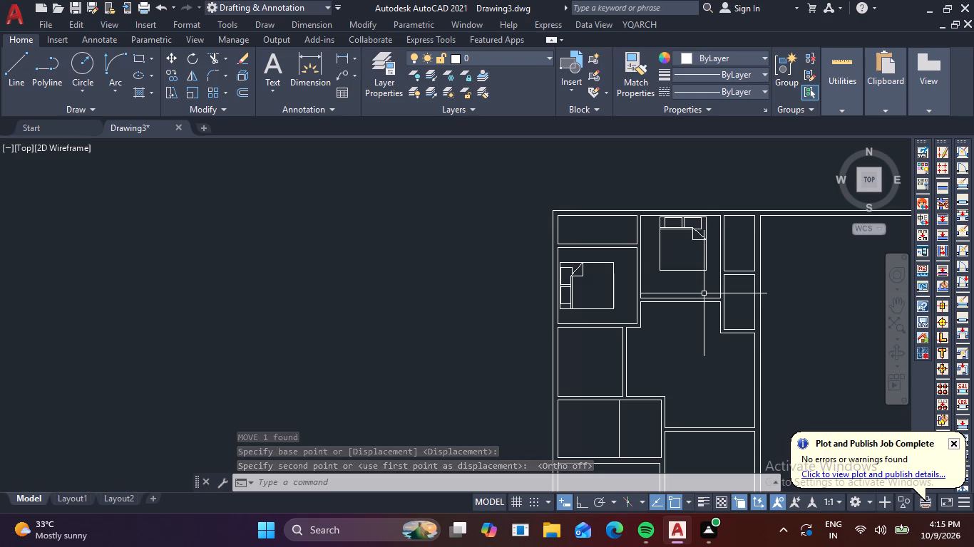
{"action": "left_click", "coordinate": [707, 279]}
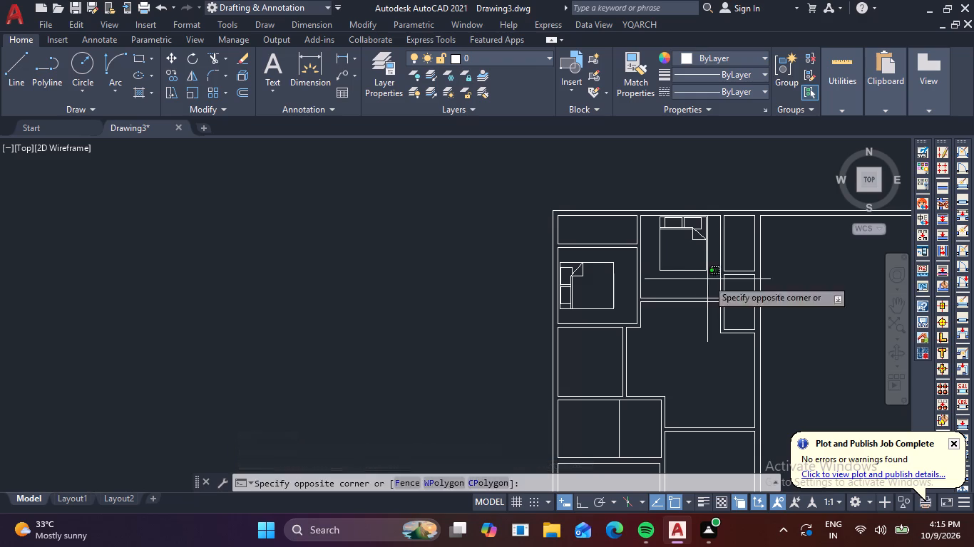
{"action": "left_click", "coordinate": [674, 255]}
{"action": "type", "text": "co"}
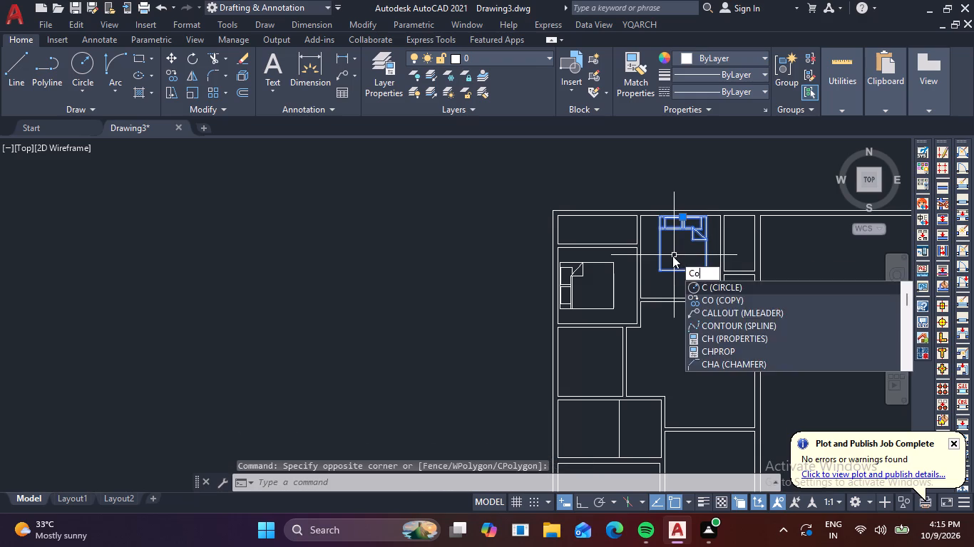
{"action": "key", "text": "space"}
{"action": "scroll", "coordinate": [662, 233], "scroll_direction": "up", "scroll_amount": 3}
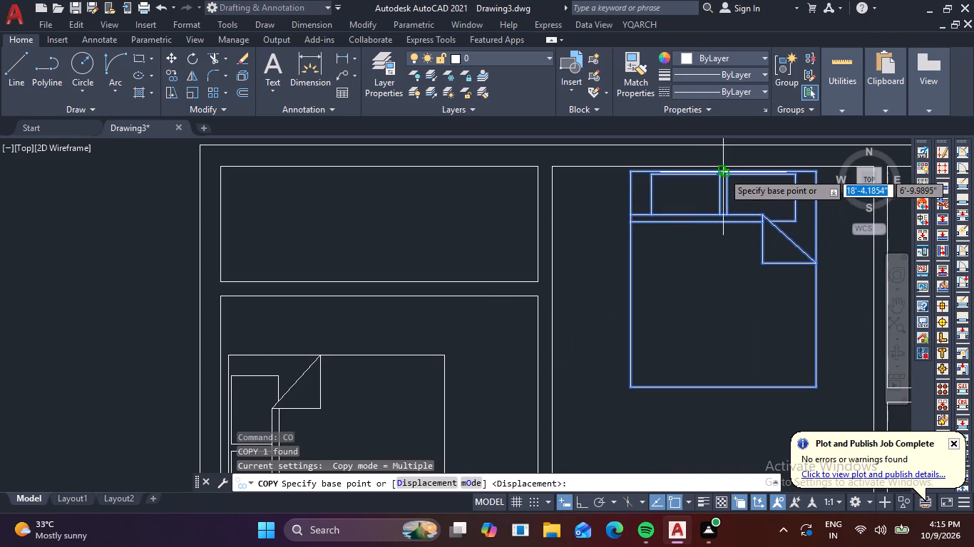
{"action": "left_click", "coordinate": [723, 172]}
{"action": "scroll", "coordinate": [694, 263], "scroll_direction": "down", "scroll_amount": 3}
{"action": "middle_click_drag", "start_coordinate": [706, 273], "coordinate": [610, 154]}
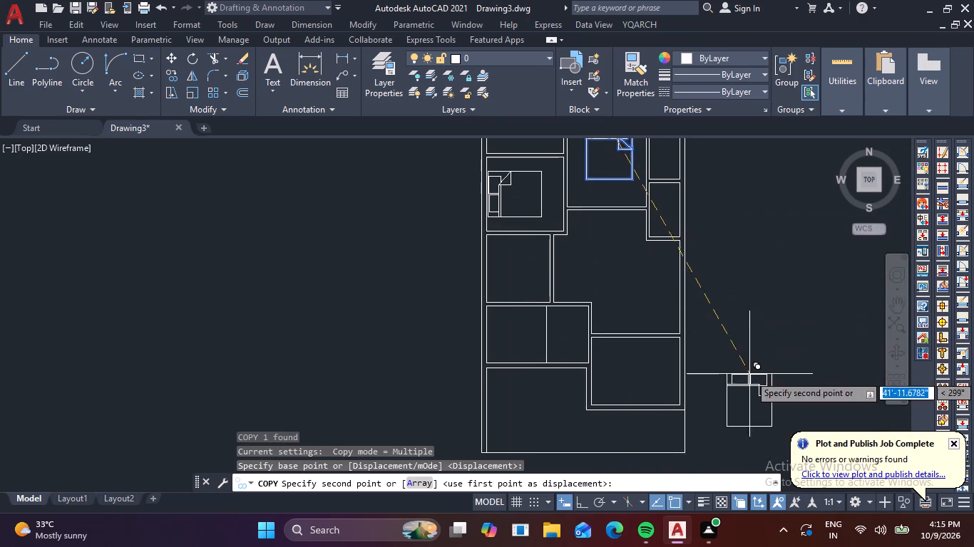
{"action": "middle_click_drag", "start_coordinate": [749, 375], "coordinate": [692, 257]}
{"action": "left_click", "coordinate": [702, 255]}
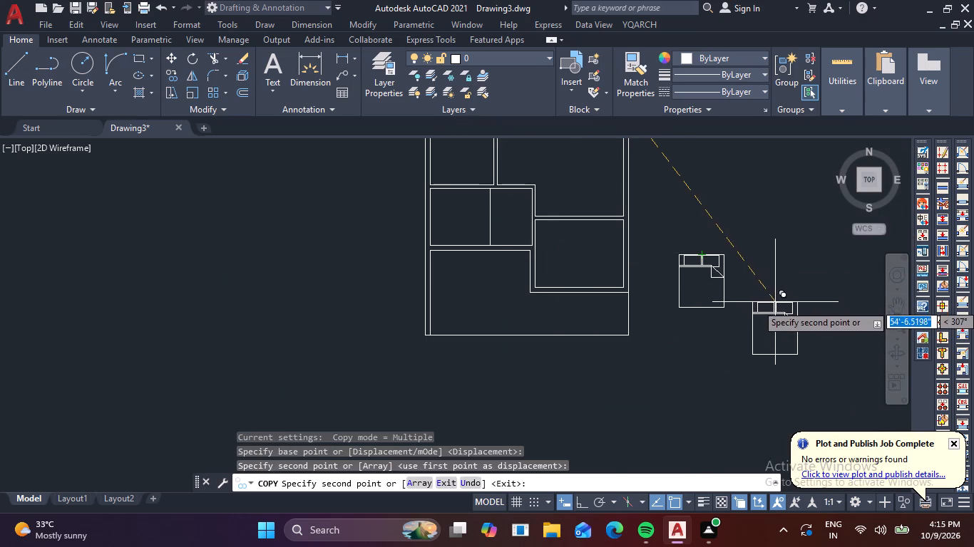
{"action": "key", "text": "Escape"}
{"action": "left_click_drag", "start_coordinate": [770, 333], "coordinate": [645, 275]}
{"action": "left_click", "coordinate": [628, 241]}
{"action": "key", "text": "Escape"}
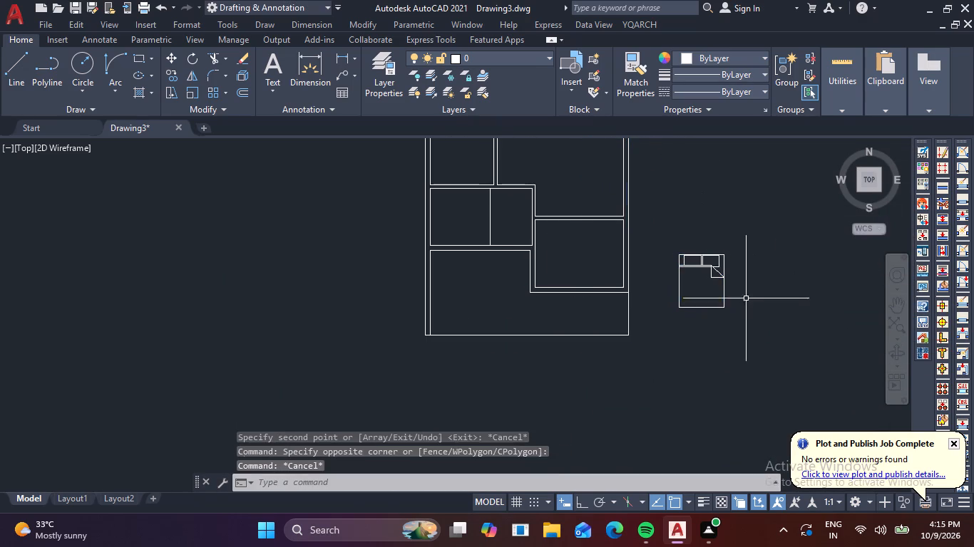
Rotate the new bed copy 90° clockwise about its headboard midpoint with Ortho on, so the headboard faces east.
{"action": "left_click_drag", "start_coordinate": [746, 317], "coordinate": [714, 293]}
{"action": "left_click", "coordinate": [677, 260]}
{"action": "key", "text": "c"}
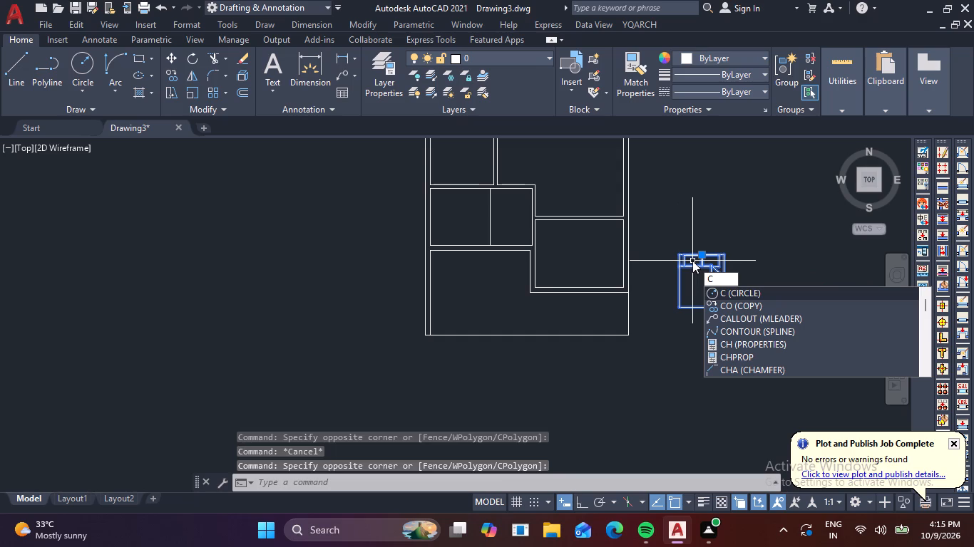
{"action": "key", "text": "BackSpace"}
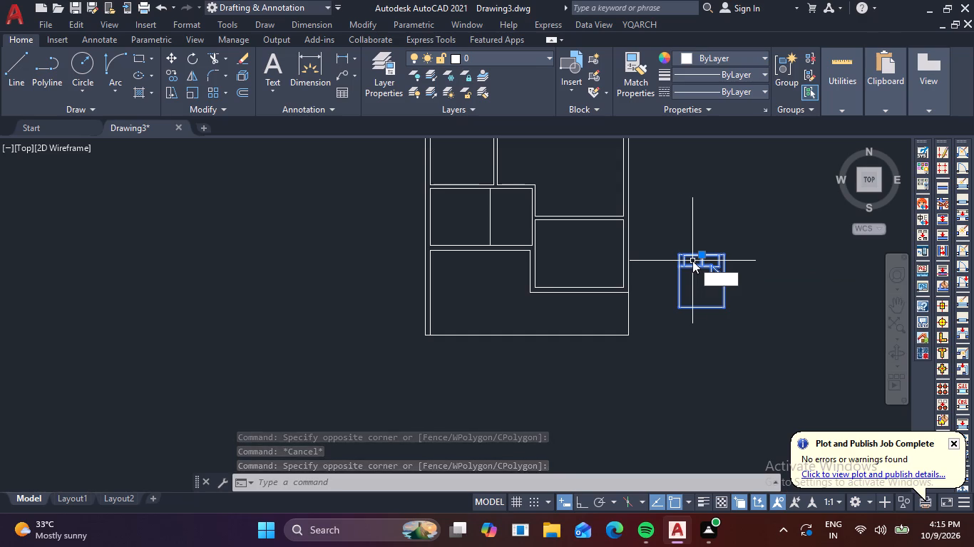
{"action": "type", "text": "ro"}
{"action": "key", "text": "space"}
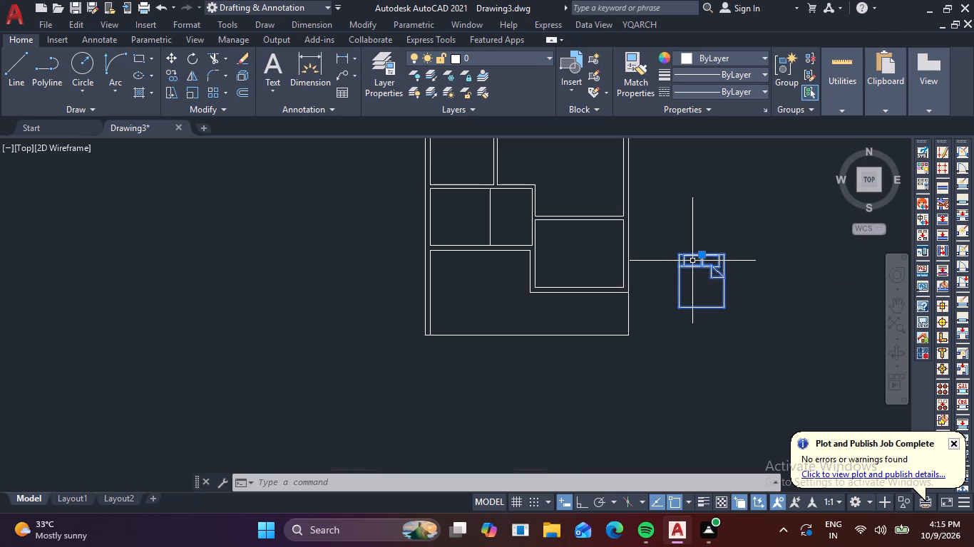
{"action": "scroll", "coordinate": [701, 257], "scroll_direction": "up", "scroll_amount": 2}
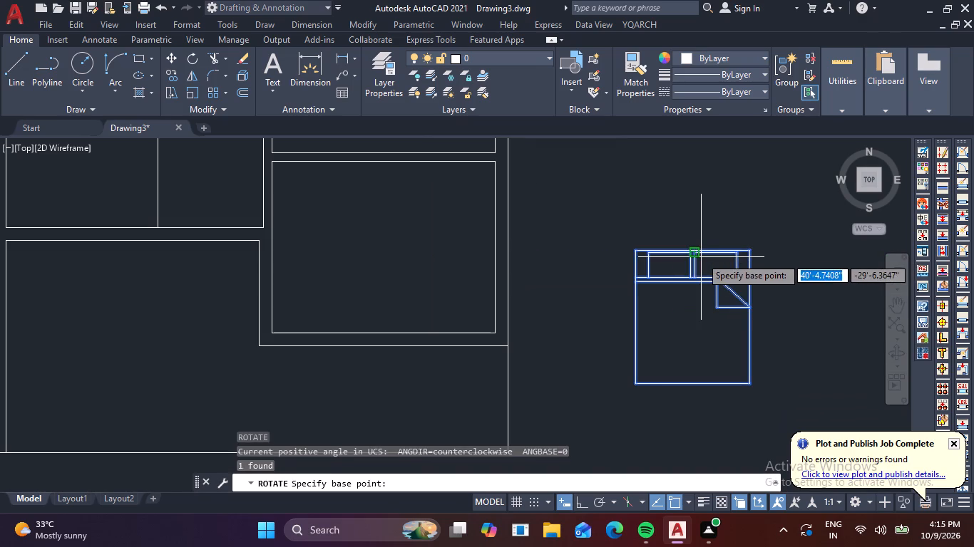
{"action": "left_click", "coordinate": [696, 254]}
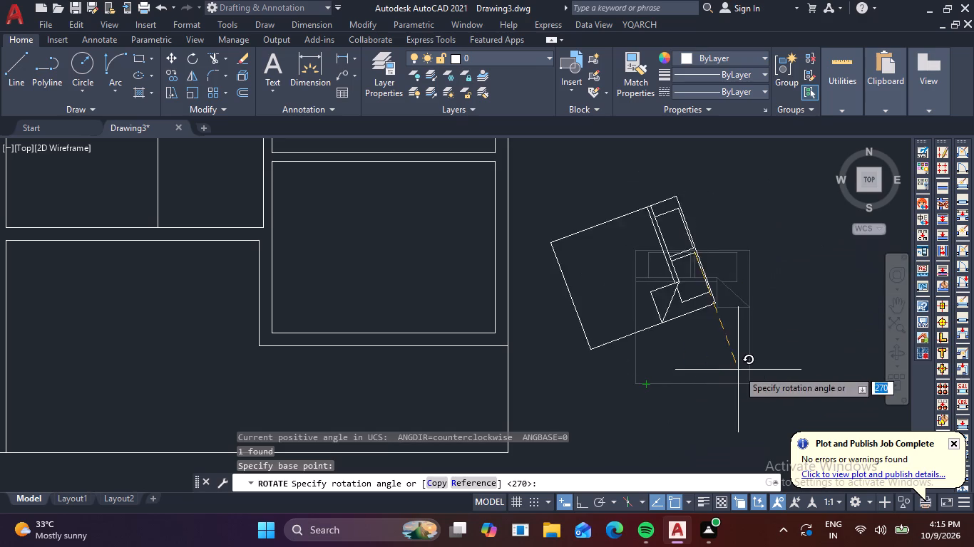
{"action": "key", "text": "F8"}
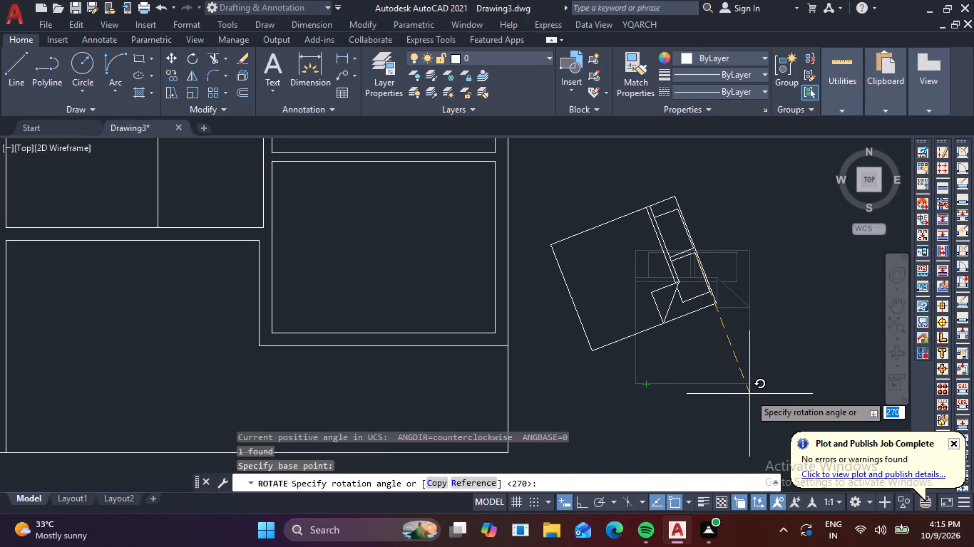
{"action": "left_click", "coordinate": [703, 410]}
Move the rotated bed with Ortho off, by its headboard midpoint, to just inside the east wall of the southeast room.
{"action": "left_click_drag", "start_coordinate": [707, 355], "coordinate": [689, 327]}
{"action": "left_click", "coordinate": [639, 266]}
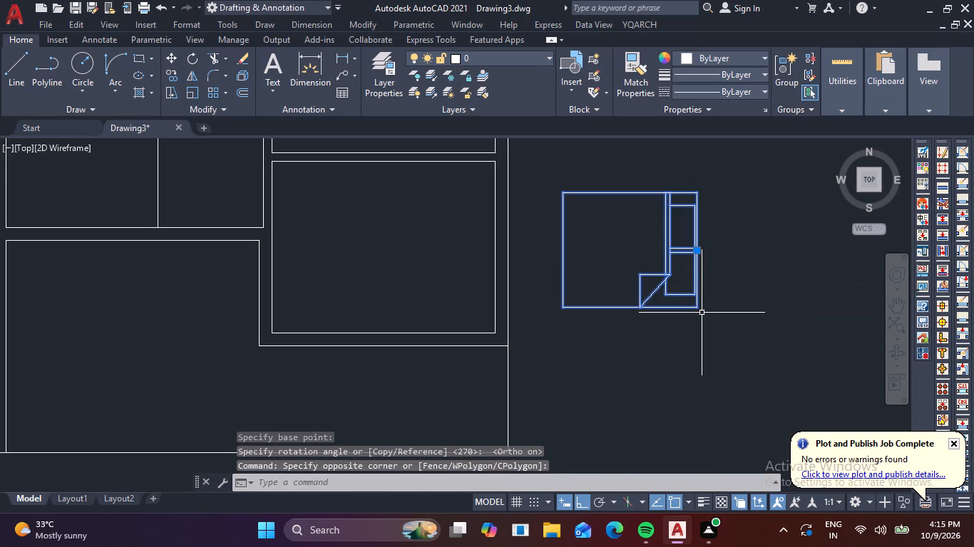
{"action": "type", "text": "m"}
{"action": "key", "text": "space"}
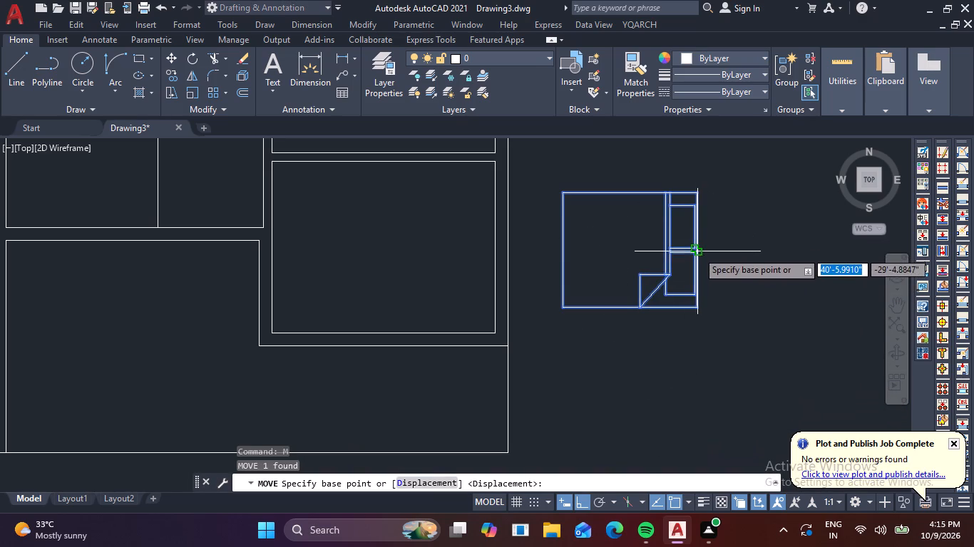
{"action": "left_click", "coordinate": [697, 252]}
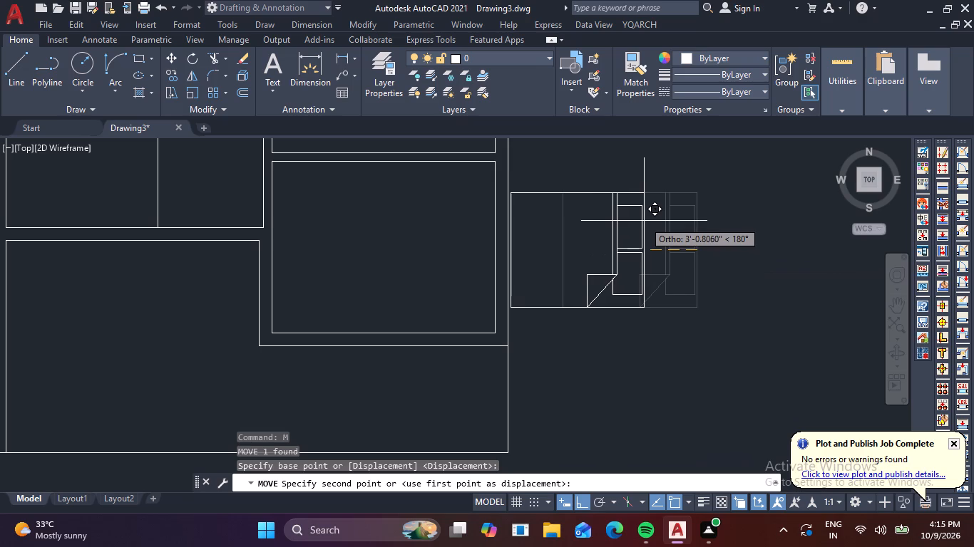
{"action": "key", "text": "F8"}
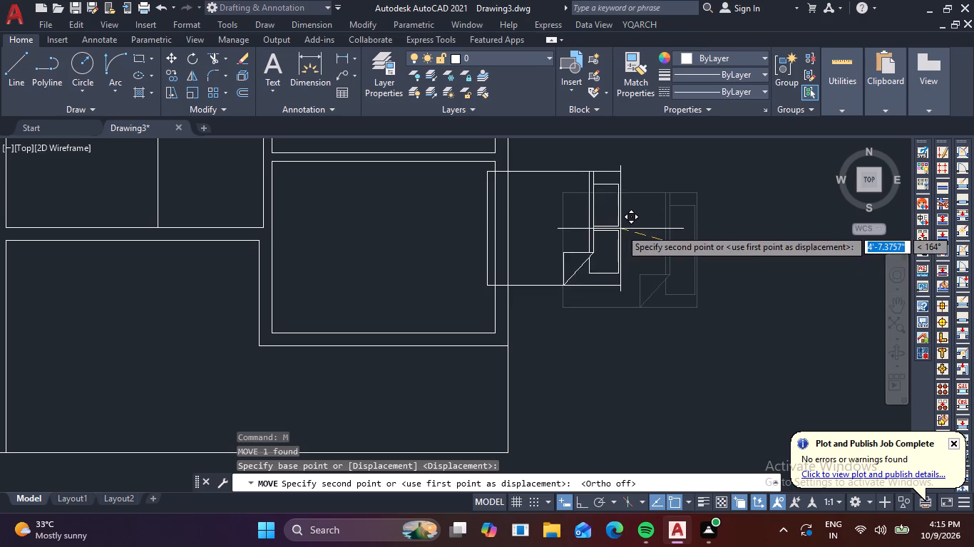
{"action": "middle_click_drag", "start_coordinate": [620, 229], "coordinate": [726, 389]}
{"action": "middle_click_drag", "start_coordinate": [720, 363], "coordinate": [753, 229]}
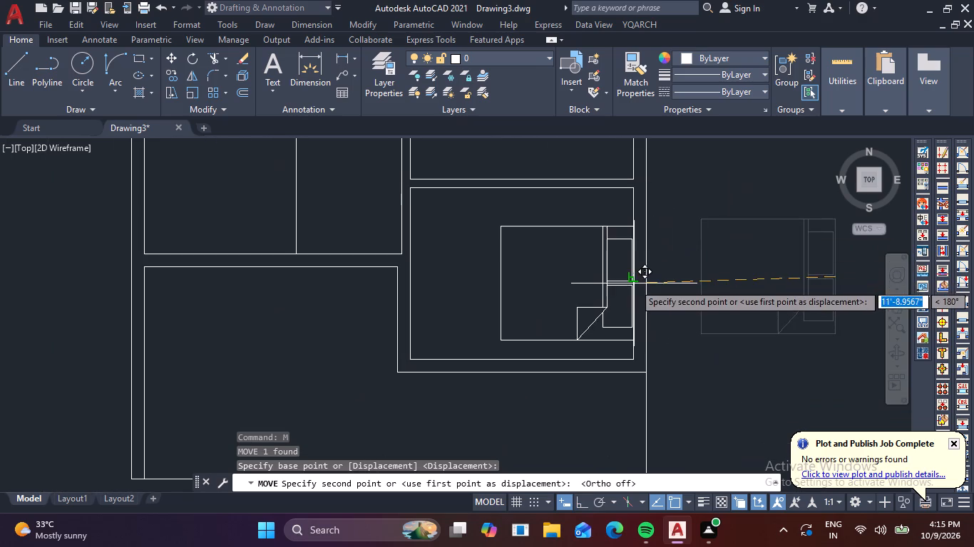
{"action": "scroll", "coordinate": [625, 273], "scroll_direction": "up", "scroll_amount": 1}
{"action": "left_click", "coordinate": [625, 273]}
Insert the front-view toilet block from the recent blocks into the empty area west of the plan.
{"action": "scroll", "coordinate": [665, 291], "scroll_direction": "down", "scroll_amount": 3}
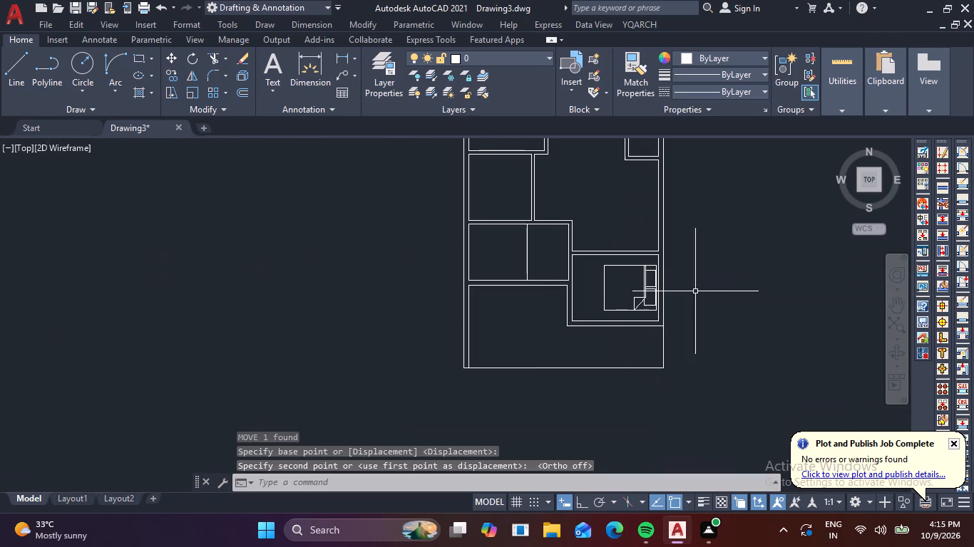
{"action": "scroll", "coordinate": [732, 295], "scroll_direction": "down", "scroll_amount": 1}
{"action": "middle_click_drag", "start_coordinate": [735, 297], "coordinate": [749, 343]}
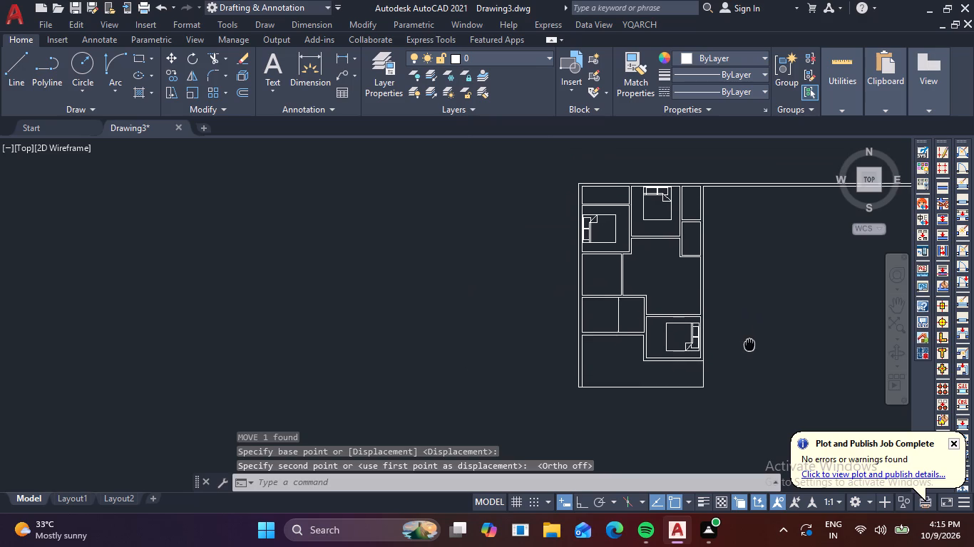
{"action": "middle_click_drag", "start_coordinate": [749, 343], "coordinate": [751, 348]}
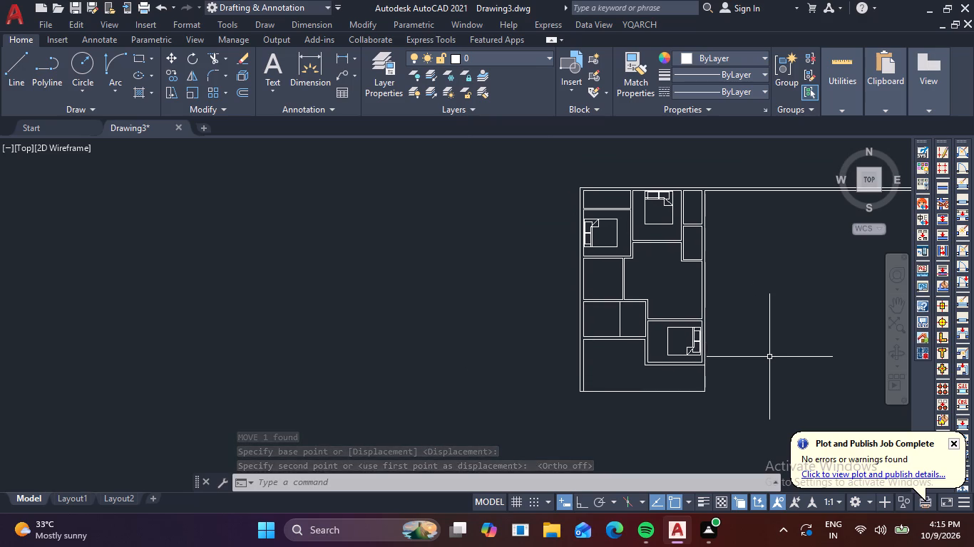
{"action": "type", "text": "i"}
{"action": "key", "text": "space"}
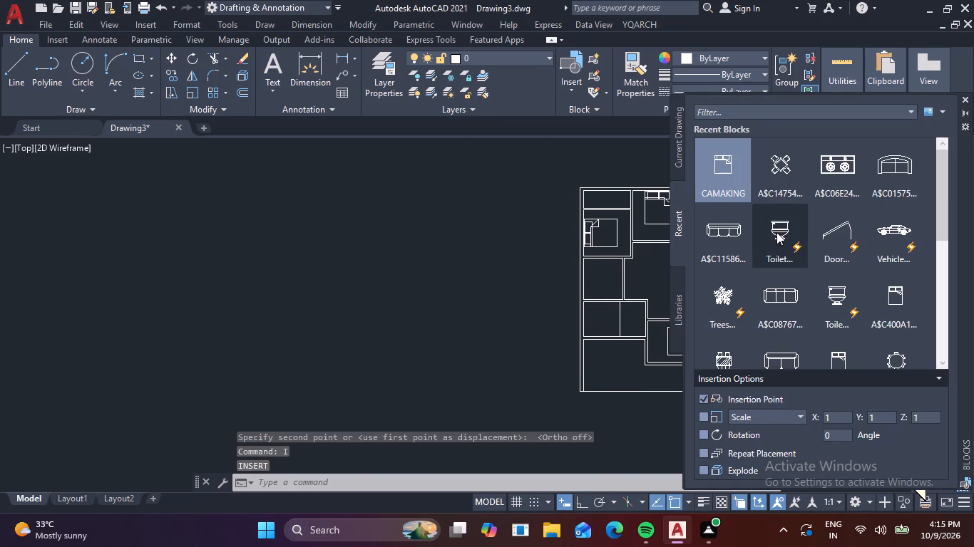
{"action": "left_click_drag", "start_coordinate": [777, 232], "coordinate": [422, 340]}
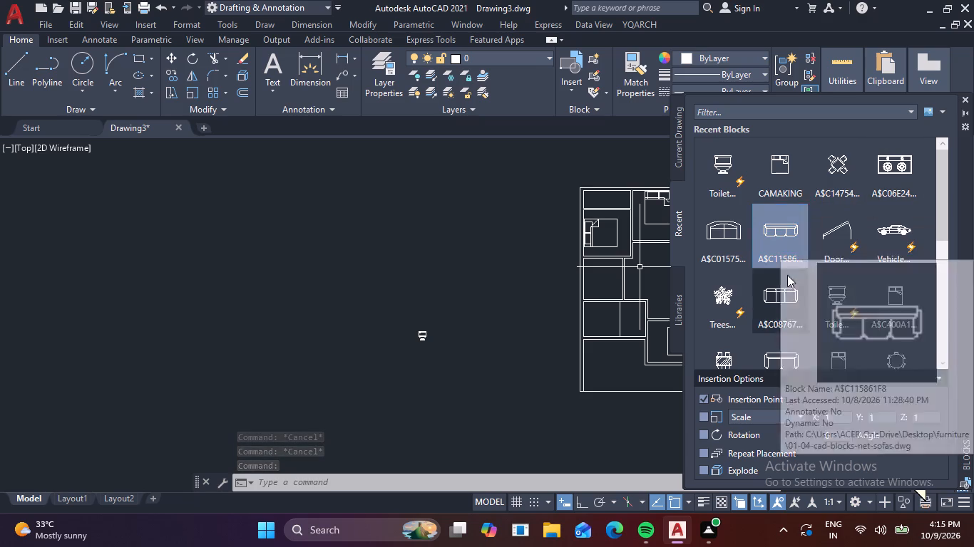
Insert the three-seat sofa block A$C08767 northwest of the toilet block and scale it up freehand from its insertion point.
{"action": "left_click_drag", "start_coordinate": [769, 295], "coordinate": [452, 260]}
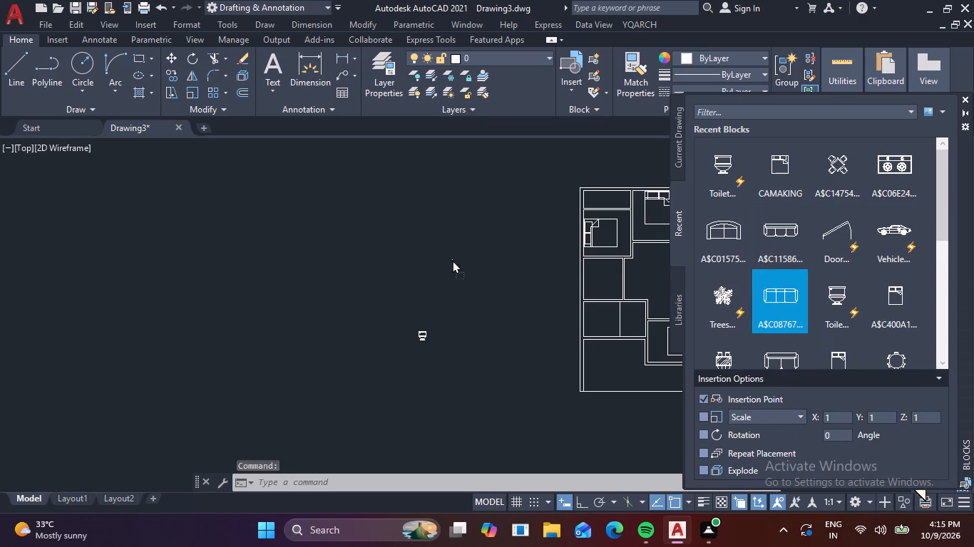
{"action": "left_click_drag", "start_coordinate": [452, 260], "coordinate": [404, 247]}
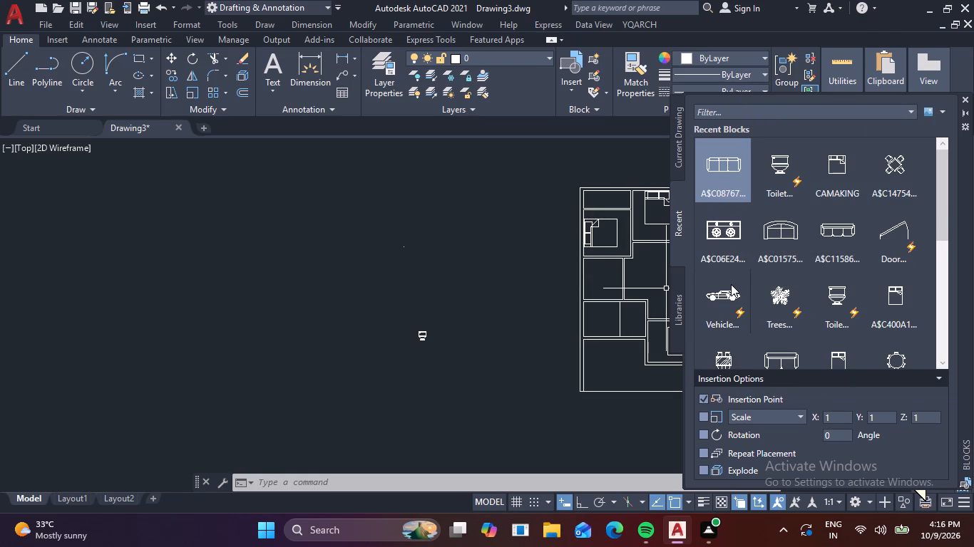
{"action": "left_click_drag", "start_coordinate": [435, 253], "coordinate": [394, 229]}
{"action": "left_click", "coordinate": [383, 224]}
{"action": "key", "text": "s"}
{"action": "type", "text": "c"}
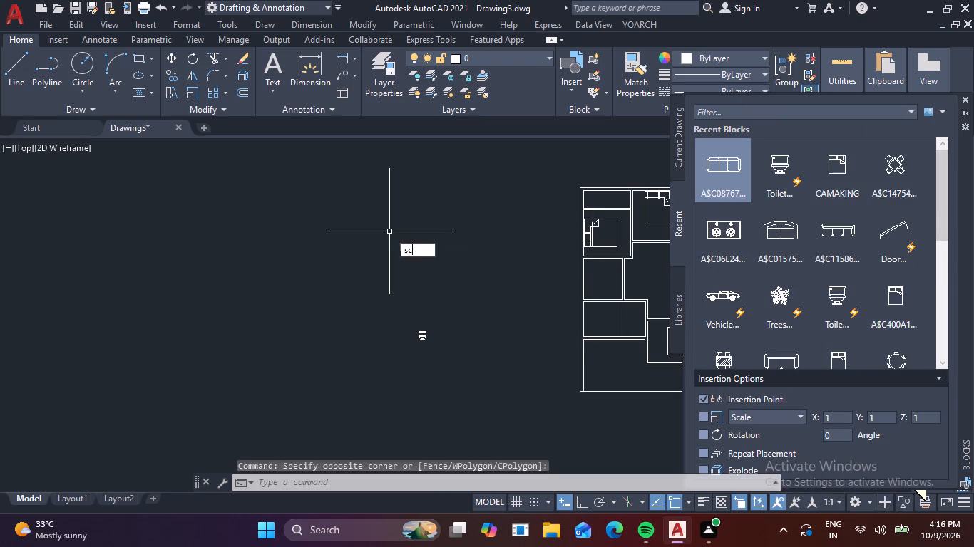
{"action": "key", "text": "space"}
{"action": "left_click", "coordinate": [404, 247]}
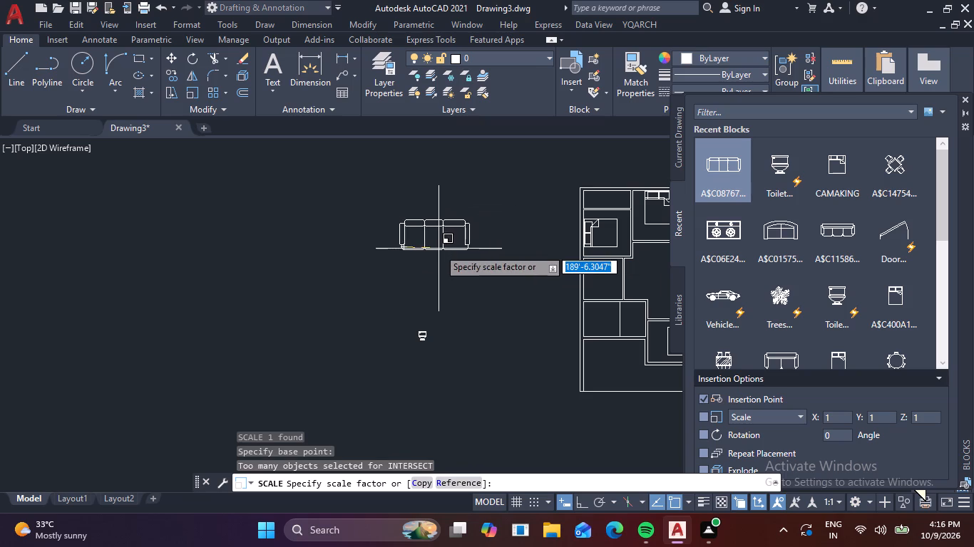
{"action": "left_click", "coordinate": [439, 249]}
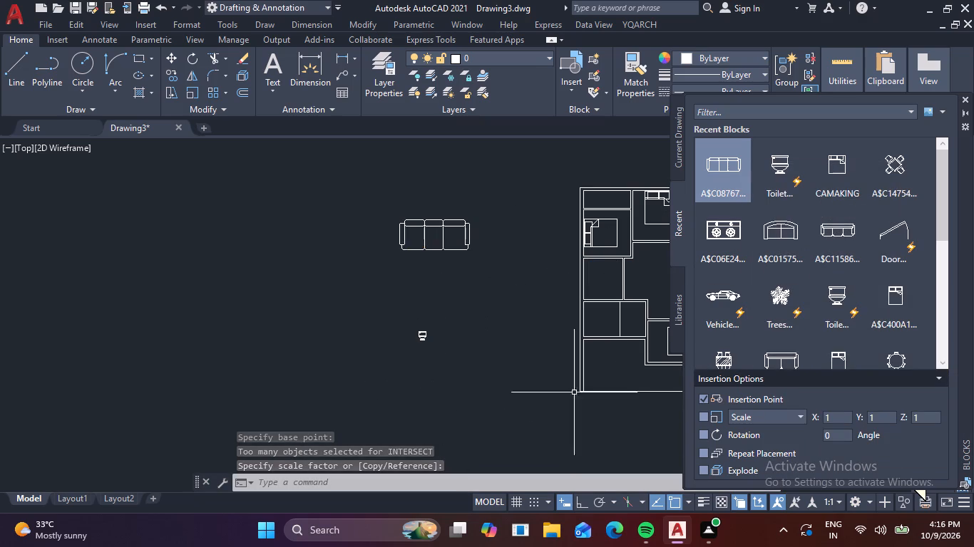
Insert the two-seat sofa block A$C02A63 west of the toilet block and scale it up freehand from its back corner.
{"action": "left_click_drag", "start_coordinate": [784, 363], "coordinate": [304, 326]}
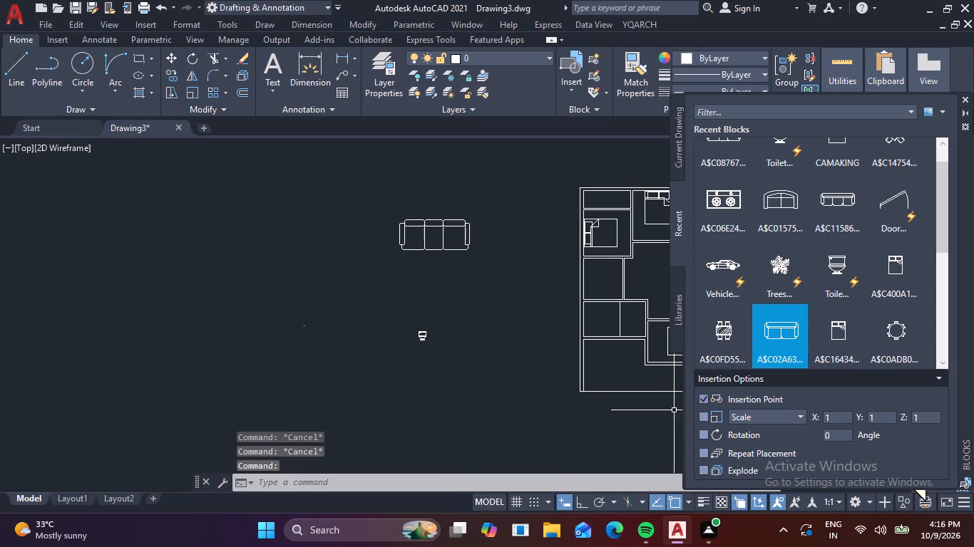
{"action": "left_click_drag", "start_coordinate": [341, 348], "coordinate": [330, 343]}
{"action": "left_click", "coordinate": [262, 312]}
{"action": "type", "text": "sc"}
{"action": "key", "text": "space"}
{"action": "left_click", "coordinate": [300, 324]}
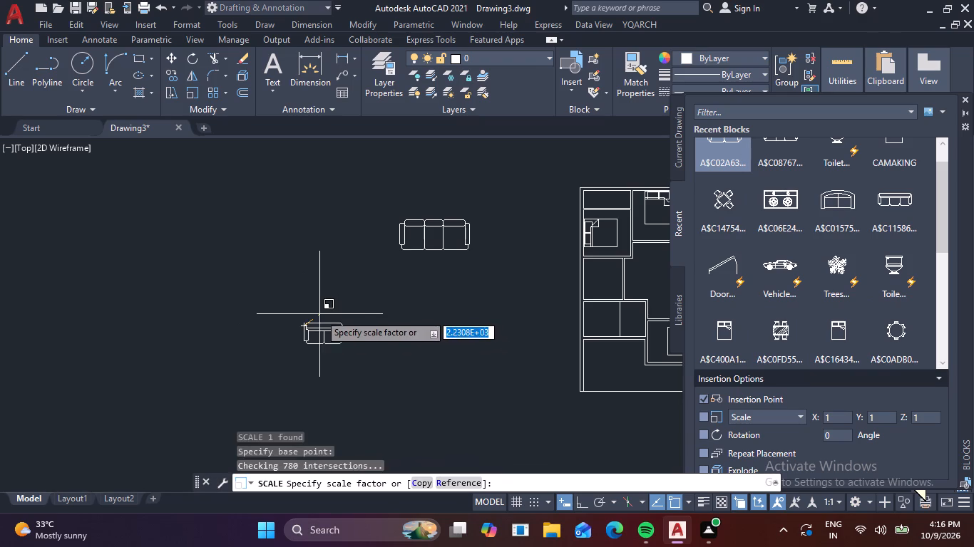
{"action": "left_click", "coordinate": [321, 313]}
Look through the recent blocks for further furniture and close the block library.
{"action": "scroll", "coordinate": [834, 244], "scroll_direction": "down", "scroll_amount": 4}
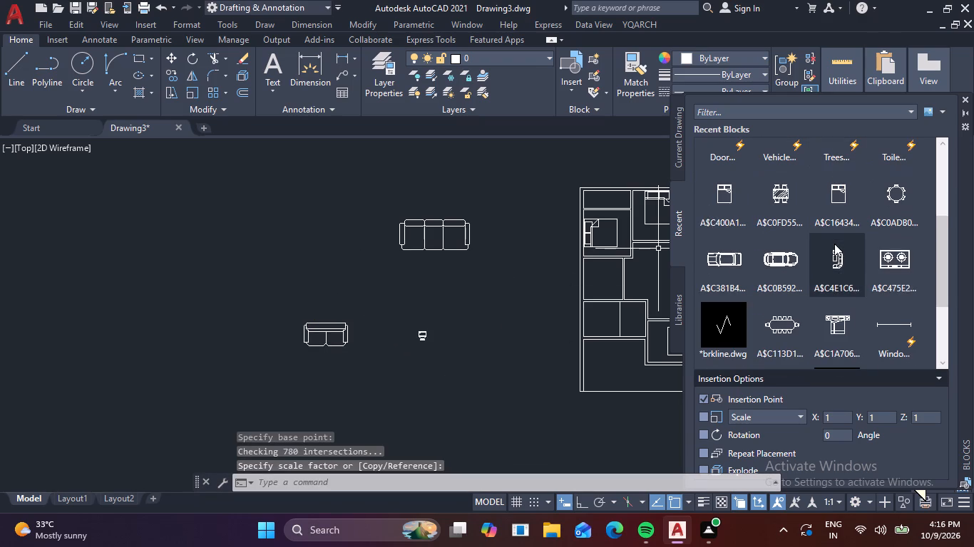
{"action": "scroll", "coordinate": [822, 254], "scroll_direction": "down", "scroll_amount": 16}
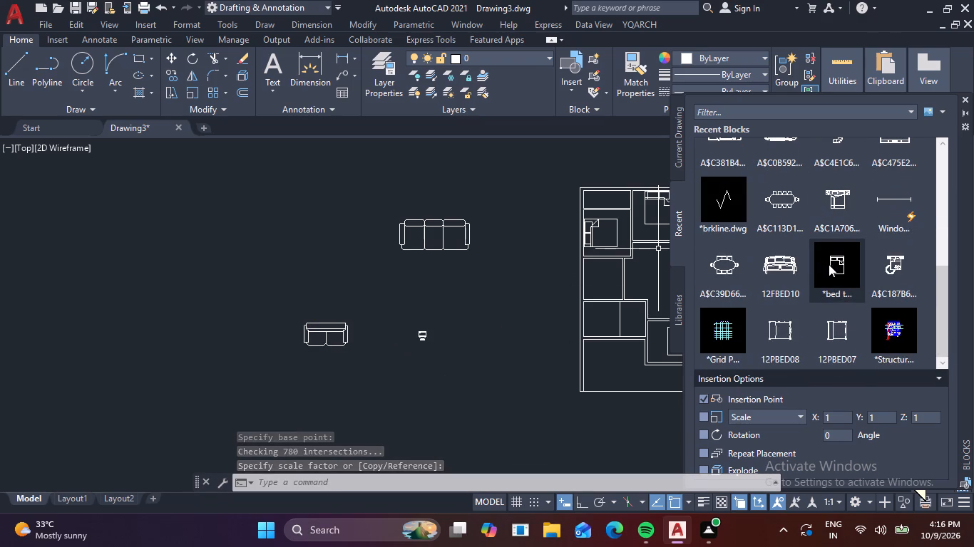
{"action": "scroll", "coordinate": [841, 266], "scroll_direction": "up", "scroll_amount": 13}
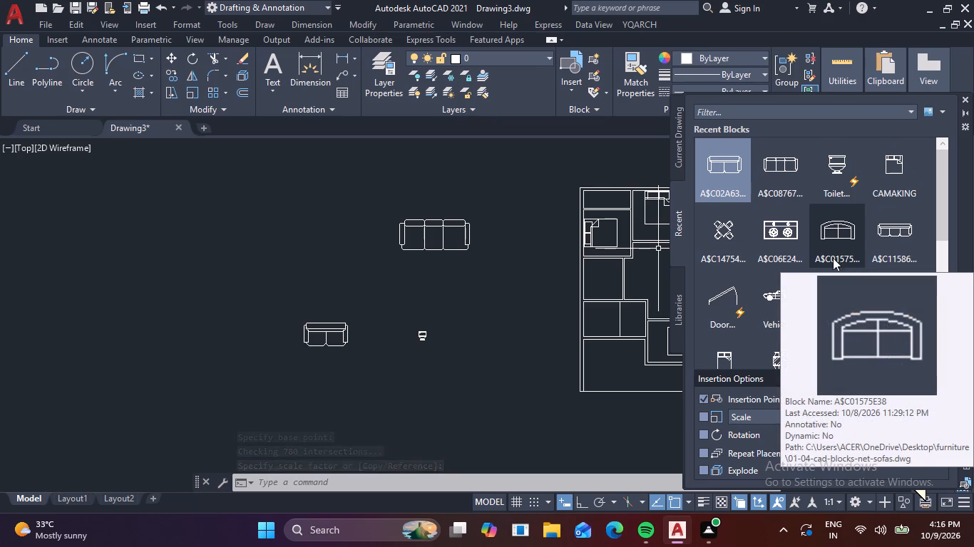
{"action": "scroll", "coordinate": [801, 258], "scroll_direction": "down", "scroll_amount": 13}
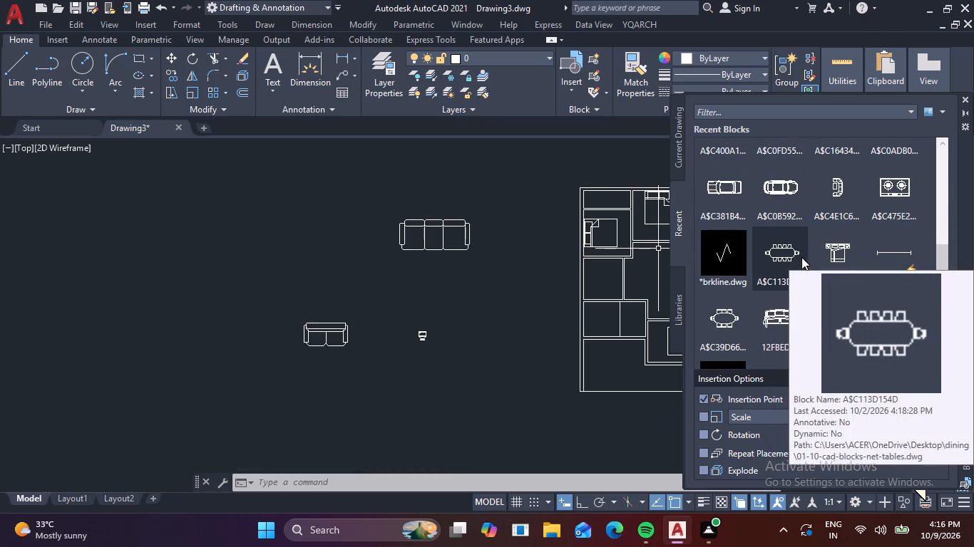
{"action": "scroll", "coordinate": [801, 257], "scroll_direction": "down", "scroll_amount": 2}
{"action": "left_click", "coordinate": [963, 99]}
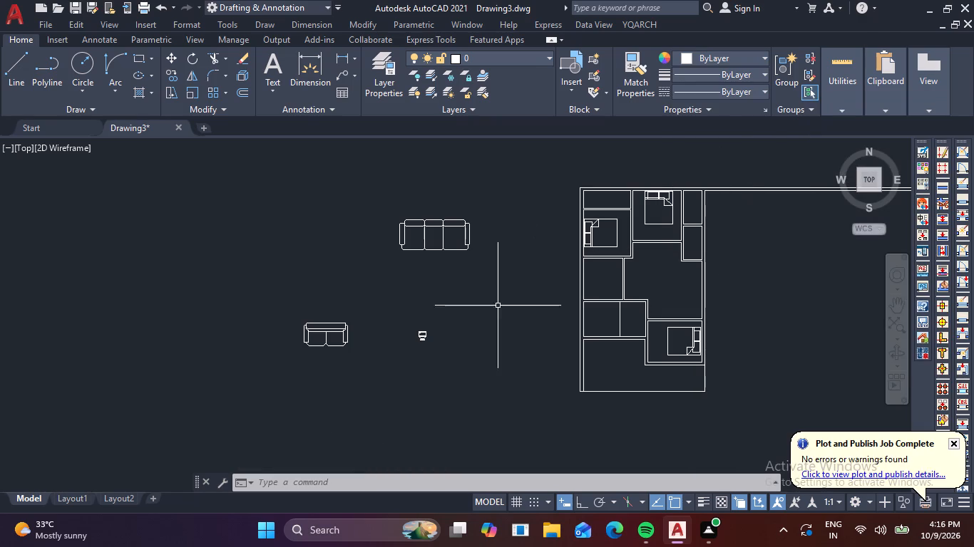
Switch the toilet block's visibility state to Elongated (Plan).
{"action": "scroll", "coordinate": [421, 345], "scroll_direction": "up", "scroll_amount": 3}
{"action": "left_click", "coordinate": [419, 316]}
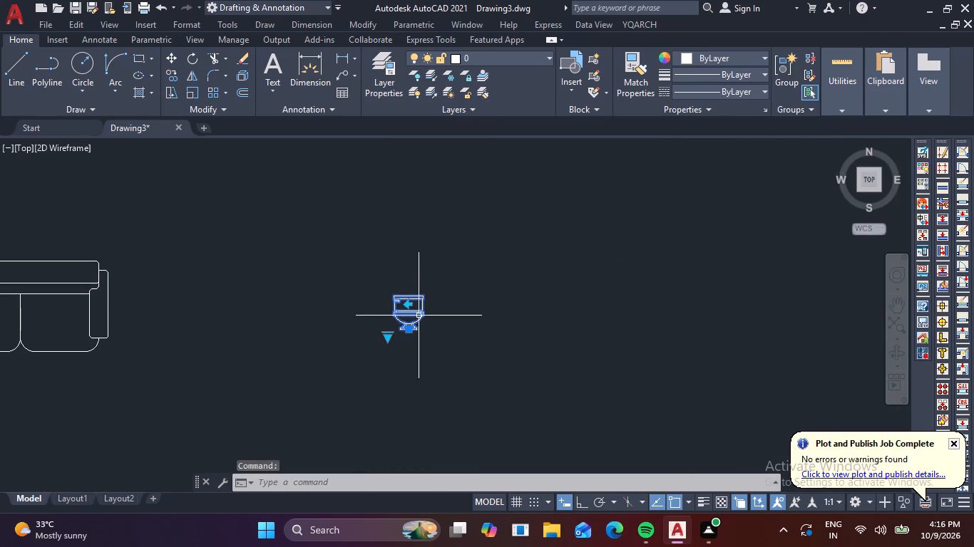
{"action": "left_click", "coordinate": [390, 337]}
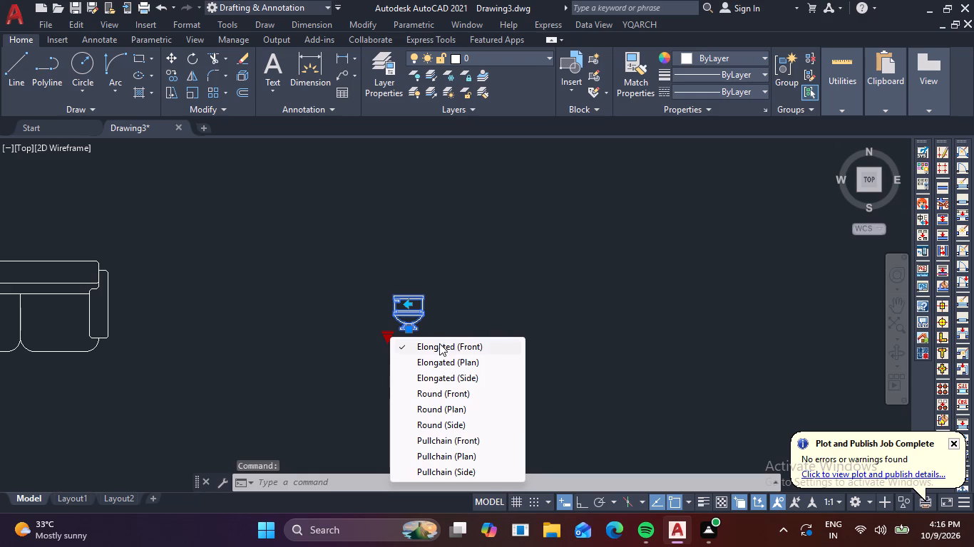
{"action": "left_click", "coordinate": [442, 343]}
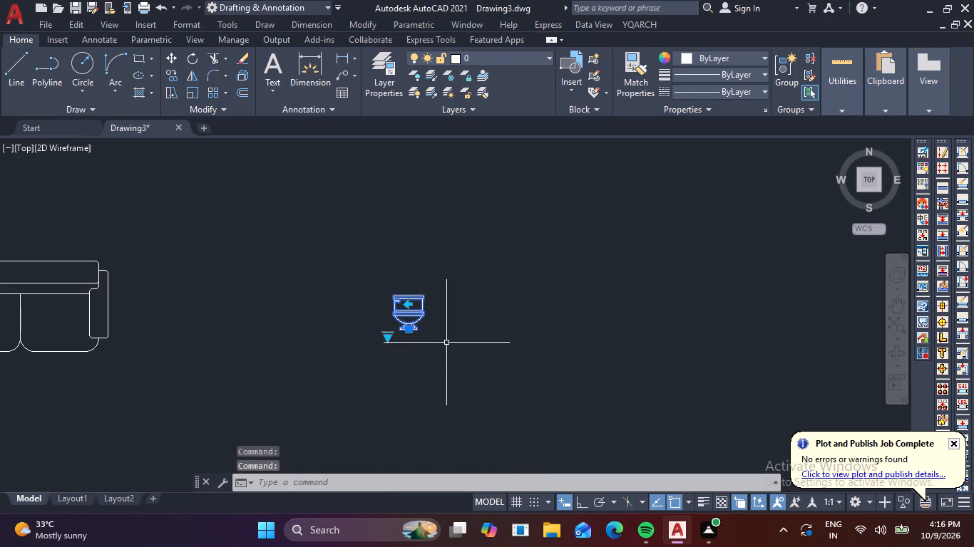
{"action": "left_click", "coordinate": [387, 334]}
{"action": "left_click", "coordinate": [452, 359]}
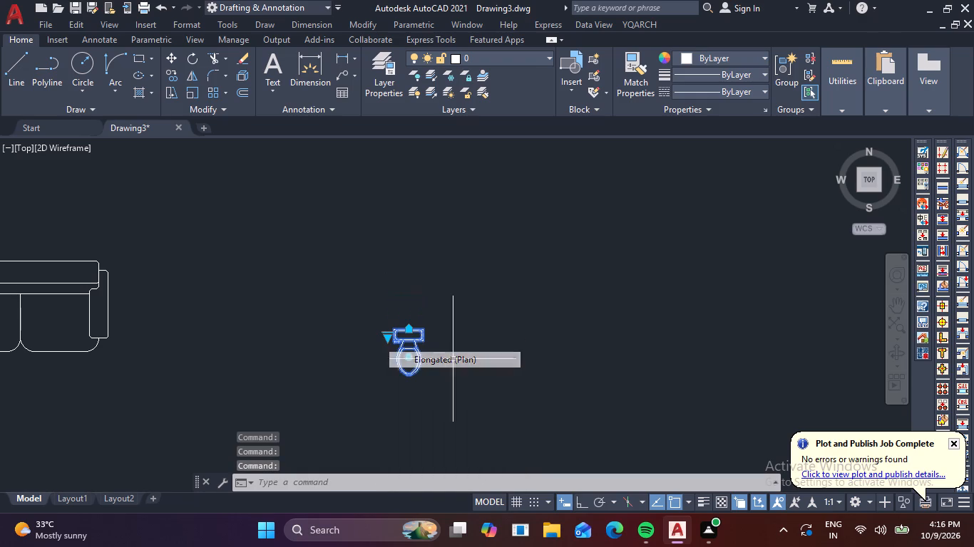
Move the toilet by the midpoint of its tank's back edge to the north wall's inner face in the small northwest corner room.
{"action": "type", "text": "m"}
{"action": "key", "text": "space"}
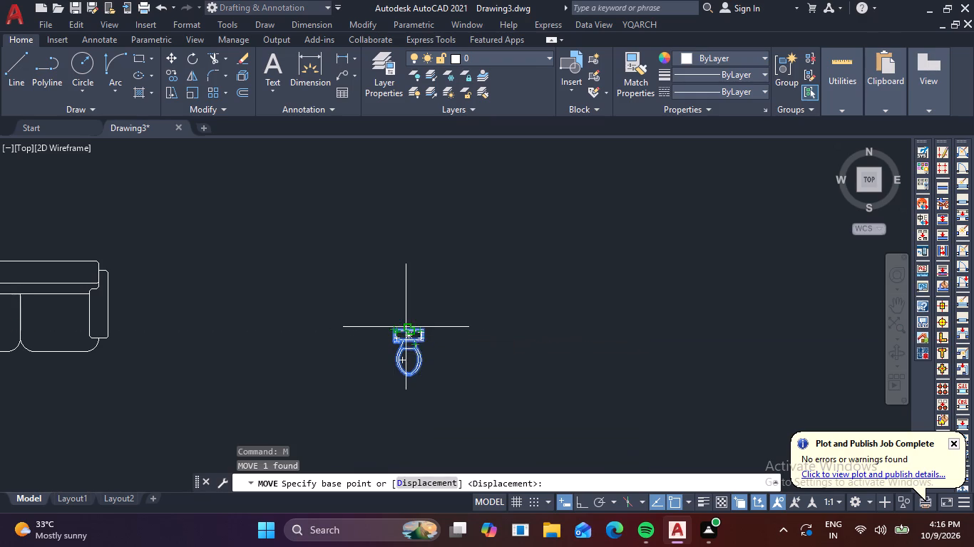
{"action": "scroll", "coordinate": [406, 327], "scroll_direction": "up", "scroll_amount": 3}
{"action": "left_click", "coordinate": [401, 345]}
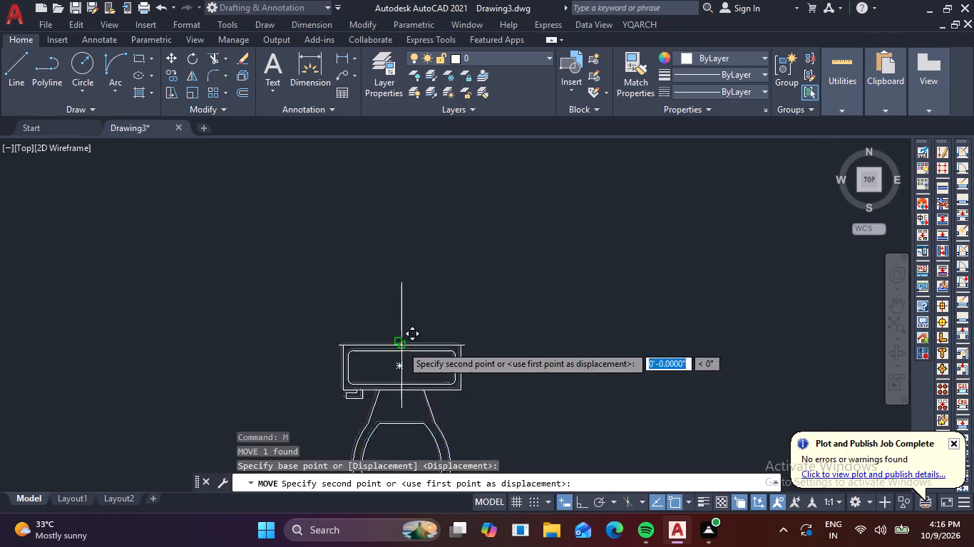
{"action": "scroll", "coordinate": [427, 323], "scroll_direction": "down", "scroll_amount": 4}
{"action": "scroll", "coordinate": [502, 289], "scroll_direction": "down", "scroll_amount": 1}
{"action": "middle_click_drag", "start_coordinate": [502, 289], "coordinate": [324, 396]}
{"action": "scroll", "coordinate": [555, 207], "scroll_direction": "up", "scroll_amount": 3}
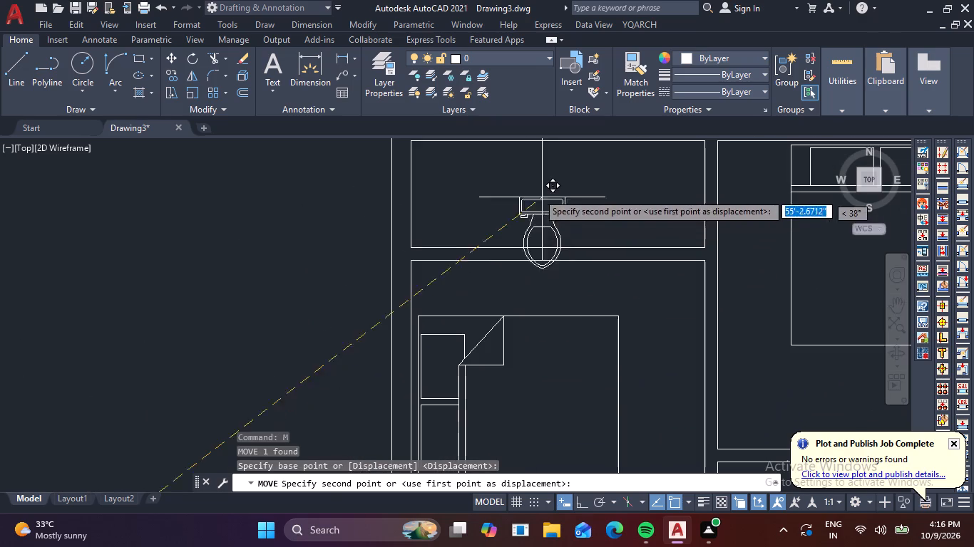
{"action": "middle_click_drag", "start_coordinate": [513, 174], "coordinate": [499, 284]}
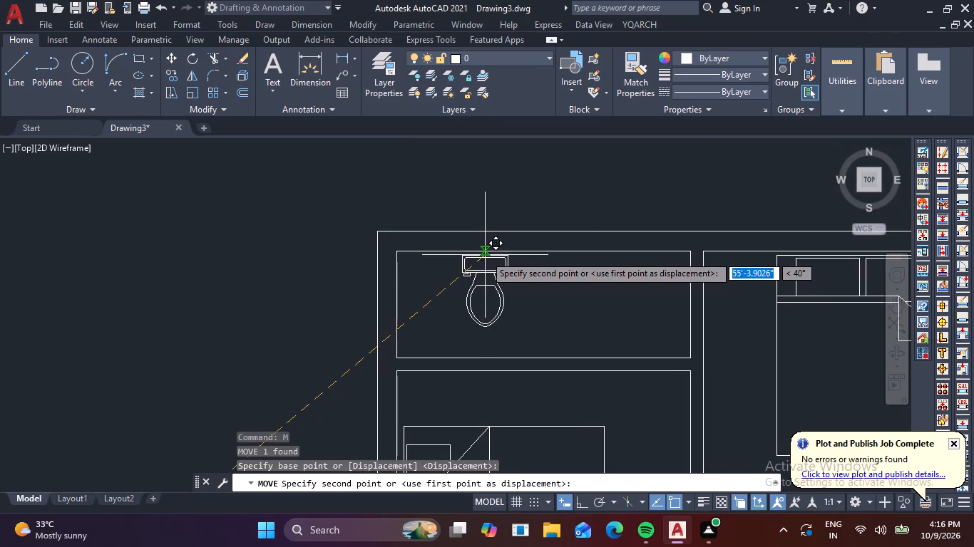
{"action": "left_click", "coordinate": [485, 252]}
Copy the northwest room's toilet to the empty area just west of the plan.
{"action": "left_click_drag", "start_coordinate": [502, 301], "coordinate": [491, 294]}
{"action": "left_click", "coordinate": [422, 273]}
{"action": "left_click", "coordinate": [509, 318]}
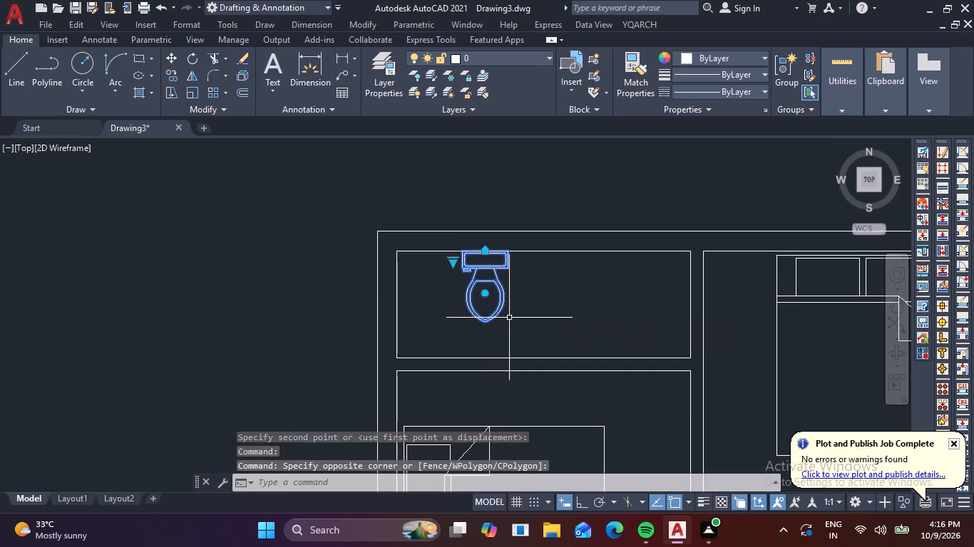
{"action": "key", "text": "c"}
{"action": "key", "text": "o"}
{"action": "key", "text": "space"}
{"action": "left_click", "coordinate": [487, 297]}
{"action": "left_click", "coordinate": [210, 293]}
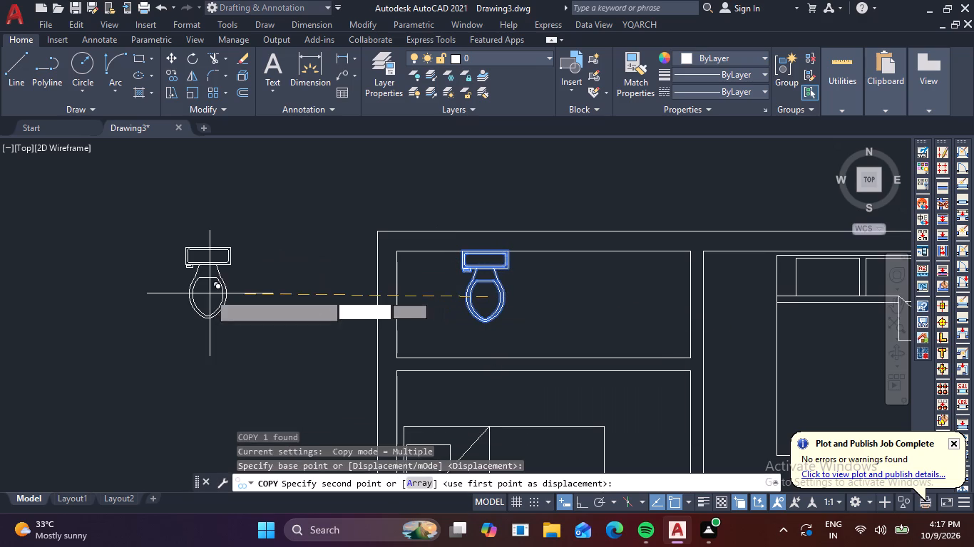
{"action": "key", "text": "Escape"}
Rotate the toilet copy west of the plan by 270° about the midpoint of its tank's back edge, with Ortho on.
{"action": "left_click_drag", "start_coordinate": [284, 302], "coordinate": [258, 291]}
{"action": "left_click", "coordinate": [178, 231]}
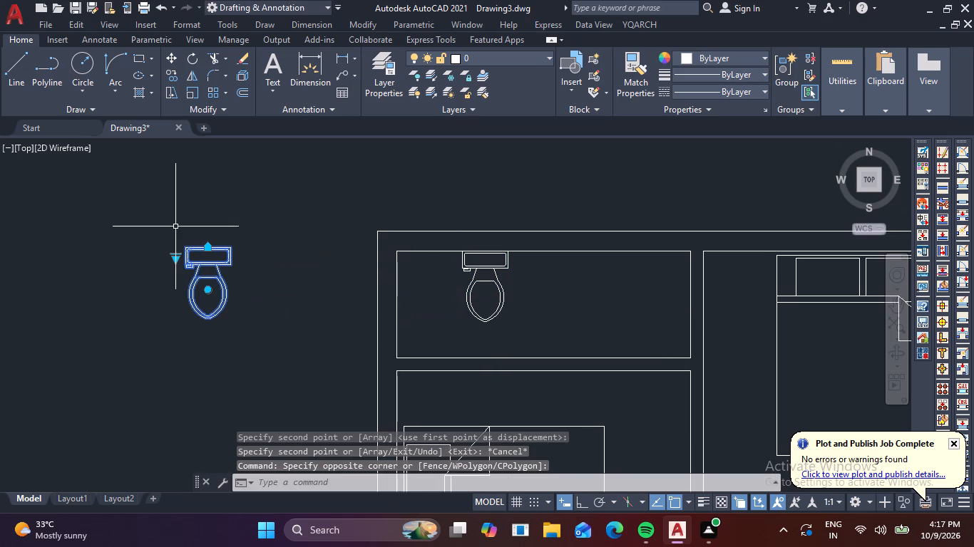
{"action": "key", "text": "r"}
{"action": "key", "text": "o"}
{"action": "key", "text": "space"}
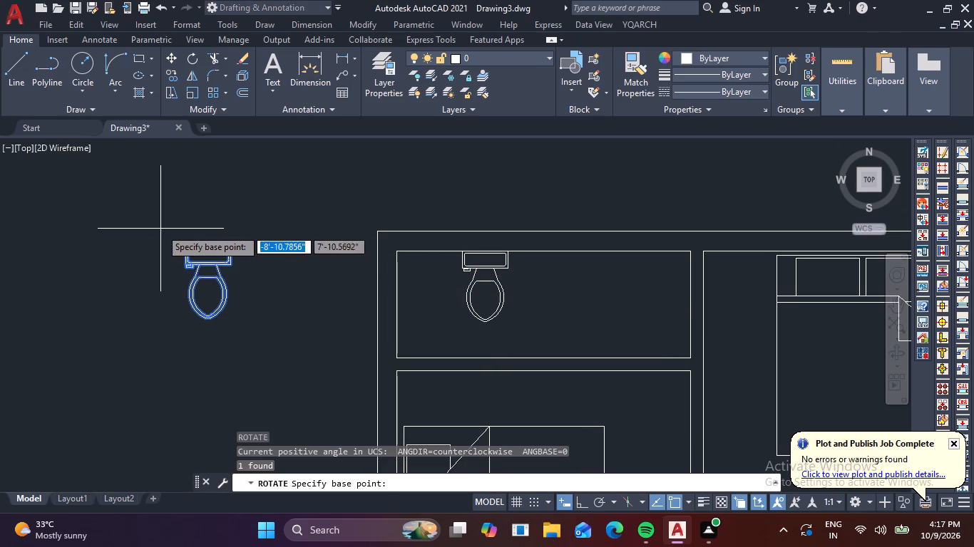
{"action": "left_click", "coordinate": [213, 248]}
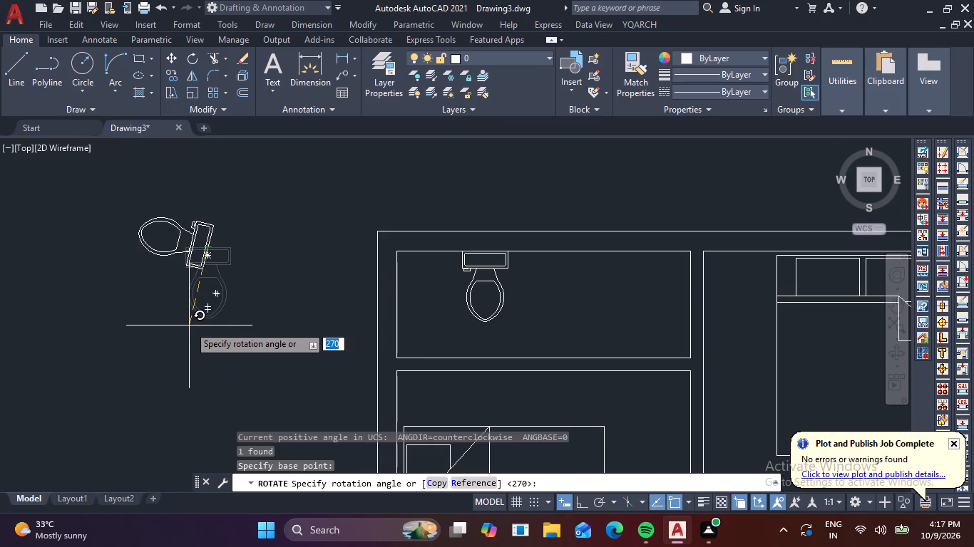
{"action": "key", "text": "F8"}
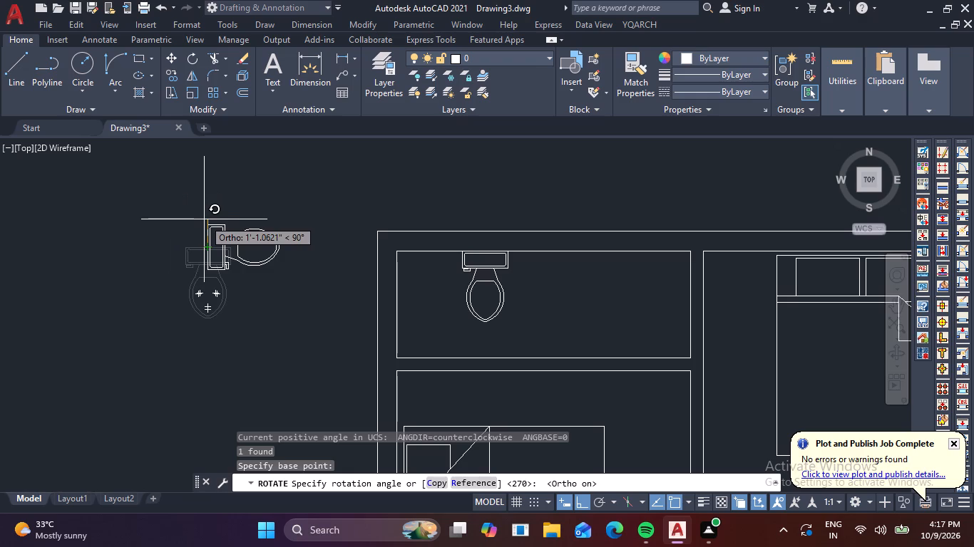
{"action": "left_click", "coordinate": [201, 344]}
Copy the rotated toilet, by its tank's back-edge midpoint, to the east wall's inner face in the narrow room east of the north bedroom.
{"action": "left_click_drag", "start_coordinate": [265, 286], "coordinate": [251, 276]}
{"action": "left_click", "coordinate": [130, 217]}
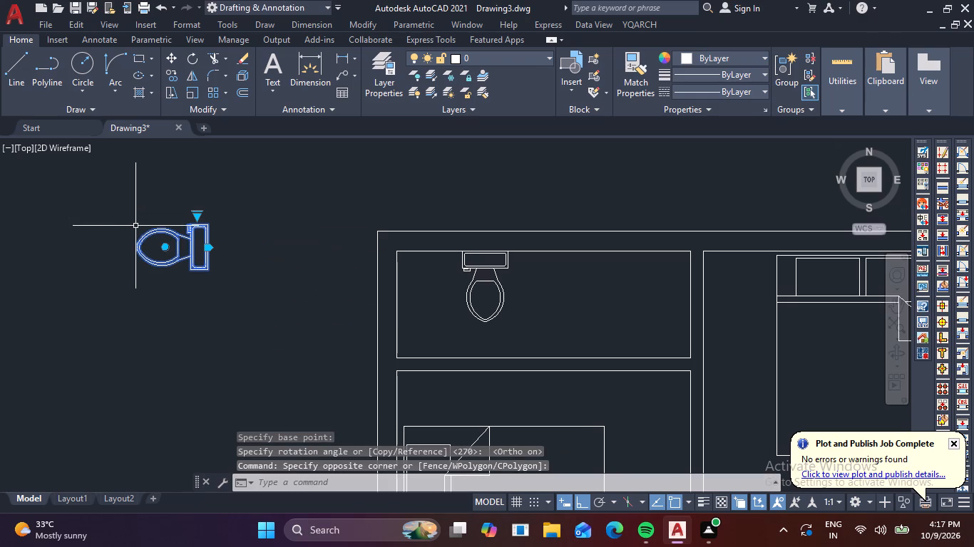
{"action": "type", "text": "co"}
{"action": "key", "text": "space"}
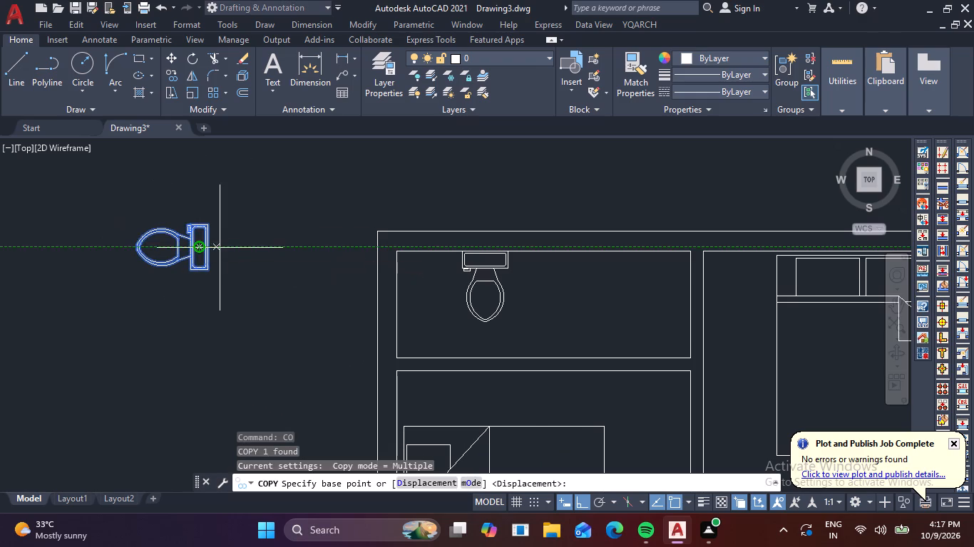
{"action": "scroll", "coordinate": [207, 256], "scroll_direction": "up", "scroll_amount": 3}
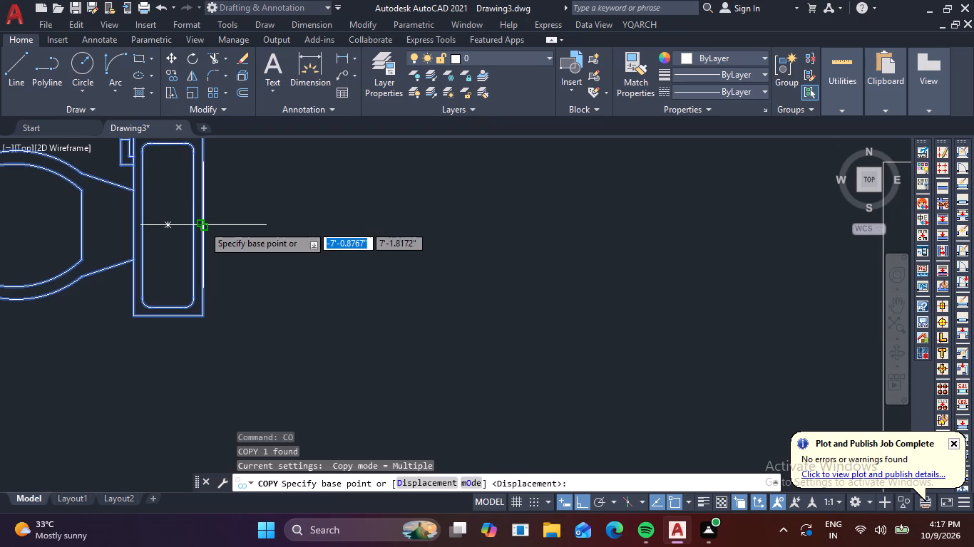
{"action": "left_click", "coordinate": [203, 225]}
{"action": "scroll", "coordinate": [285, 261], "scroll_direction": "down", "scroll_amount": 3}
{"action": "scroll", "coordinate": [337, 287], "scroll_direction": "down", "scroll_amount": 1}
{"action": "middle_click_drag", "start_coordinate": [337, 287], "coordinate": [230, 333]}
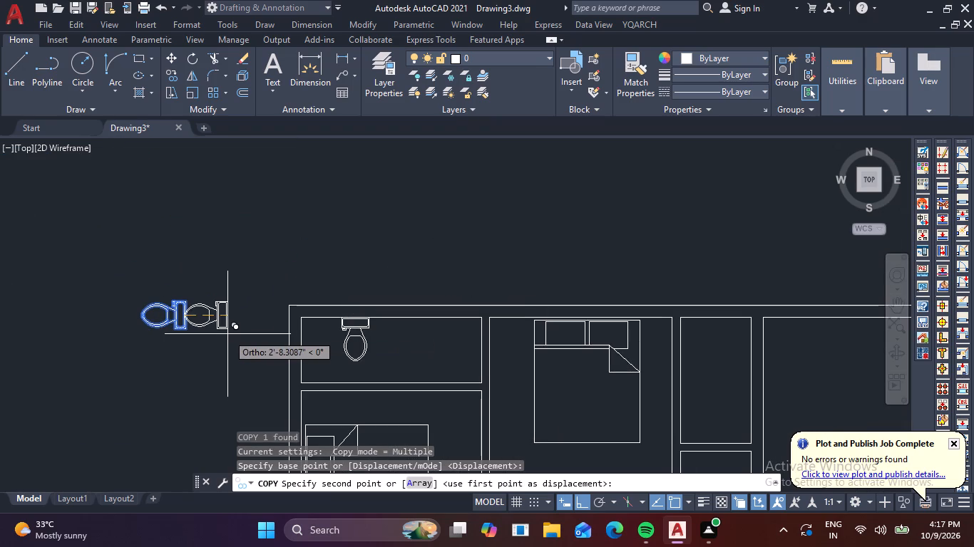
{"action": "key", "text": "F8"}
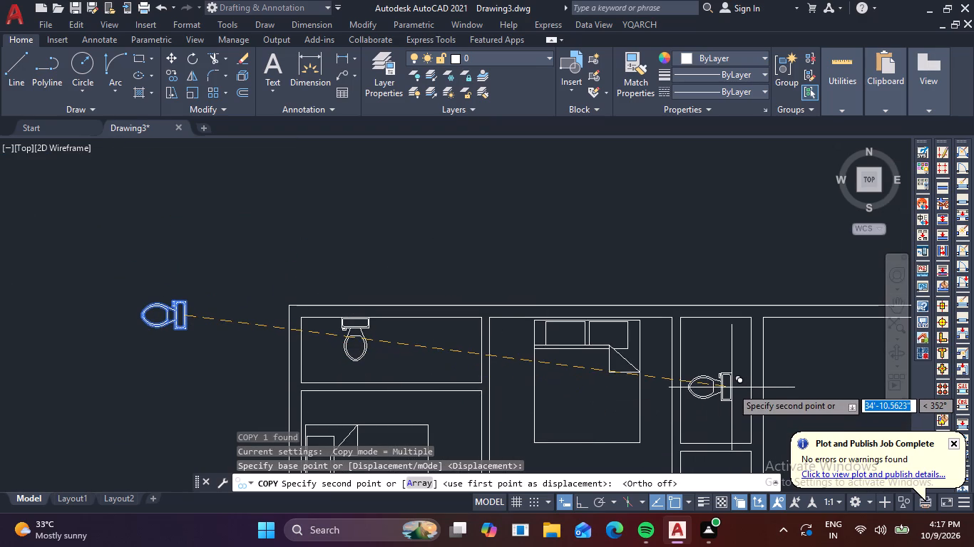
{"action": "scroll", "coordinate": [732, 387], "scroll_direction": "up", "scroll_amount": 3}
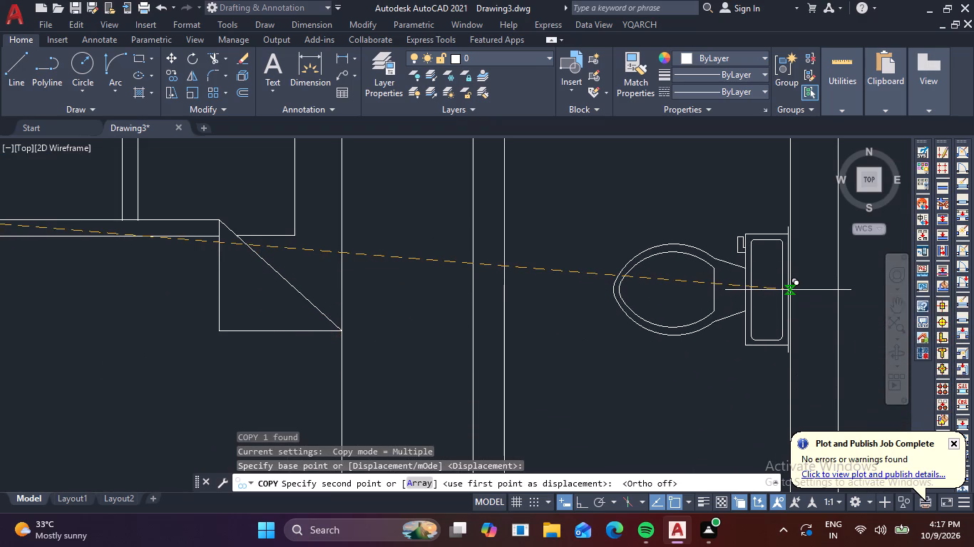
{"action": "left_click", "coordinate": [788, 290]}
{"action": "scroll", "coordinate": [649, 377], "scroll_direction": "down", "scroll_amount": 2}
{"action": "key", "text": "Escape"}
Insert the Door - Imperial block from the architectural tool palette in the empty area above the sofa and close the palettes.
{"action": "scroll", "coordinate": [641, 383], "scroll_direction": "down", "scroll_amount": 3}
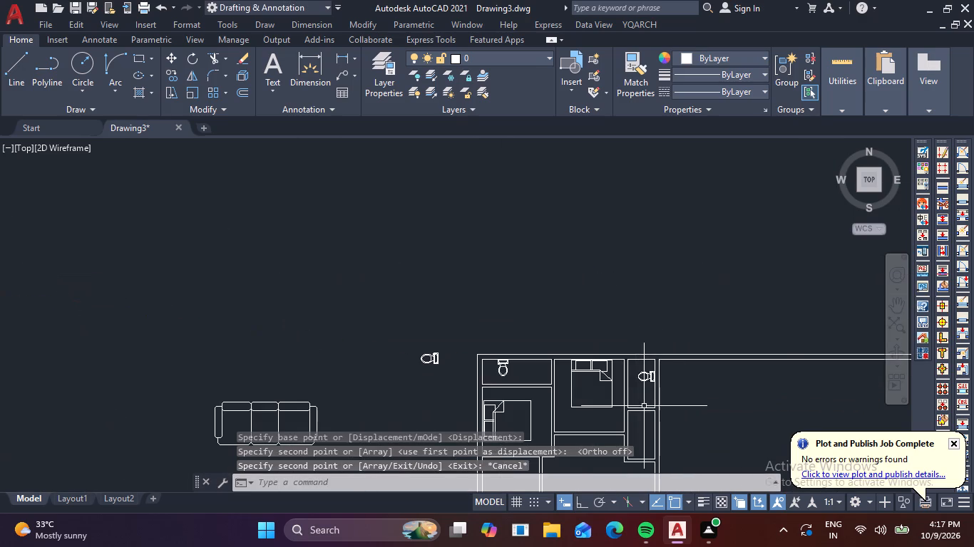
{"action": "middle_click_drag", "start_coordinate": [645, 379], "coordinate": [655, 321]}
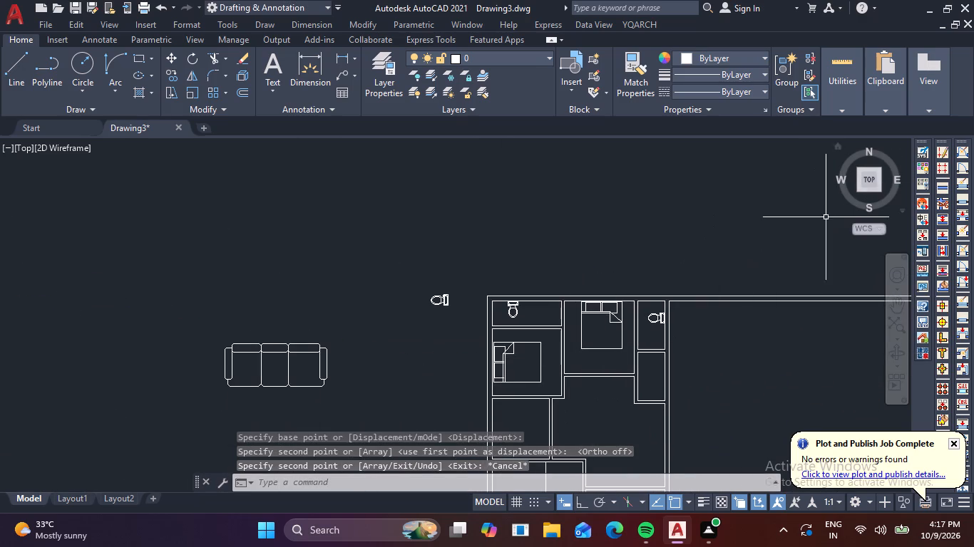
{"action": "key", "text": "ctrl+3"}
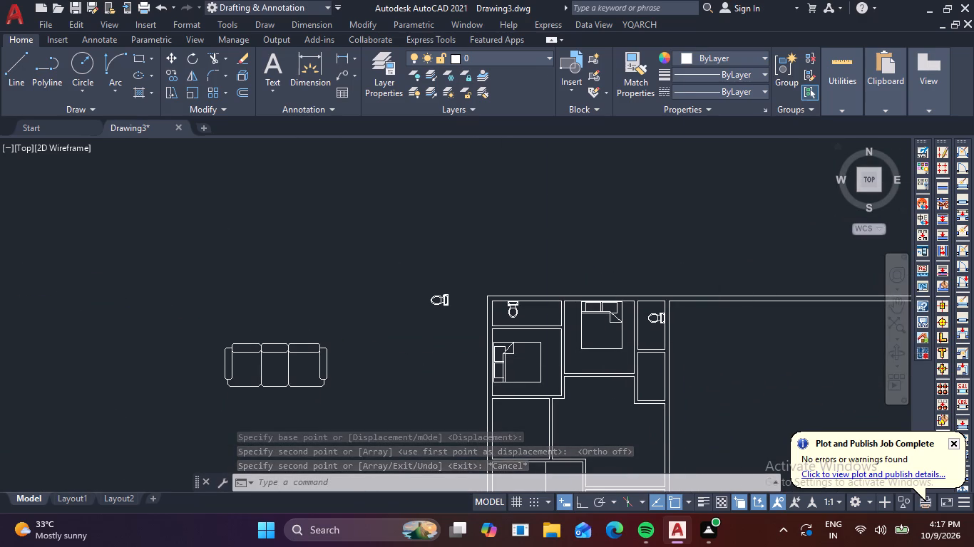
{"action": "left_click_drag", "start_coordinate": [605, 116], "coordinate": [285, 242]}
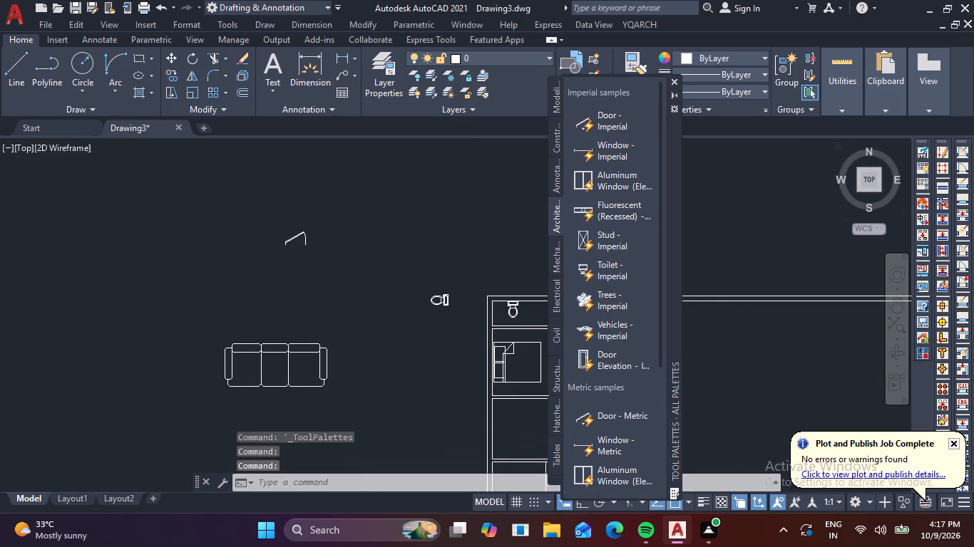
{"action": "left_click", "coordinate": [679, 78]}
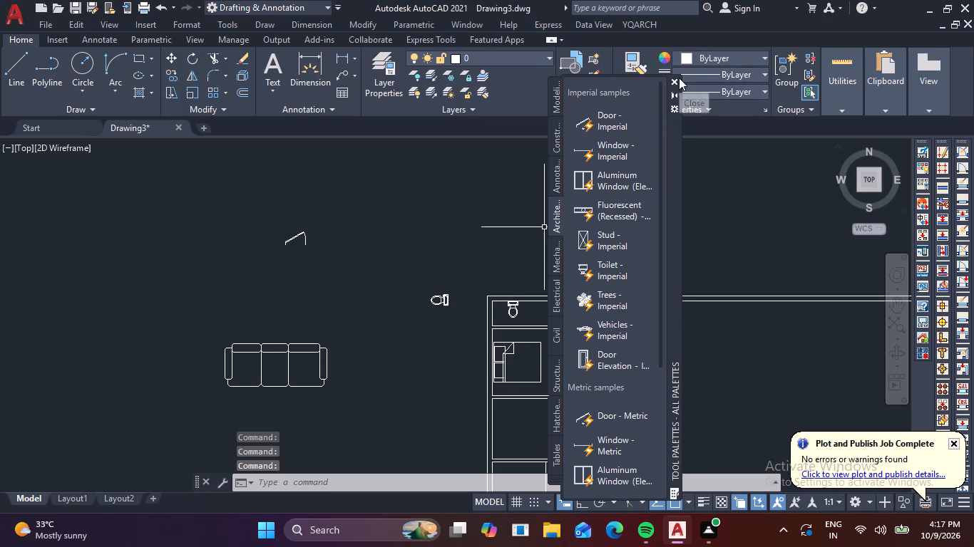
Set the door block's opening state to 90°, with its leaf perpendicular to the opening.
{"action": "left_click_drag", "start_coordinate": [345, 261], "coordinate": [280, 231]}
{"action": "left_click", "coordinate": [260, 216]}
{"action": "left_click", "coordinate": [284, 236]}
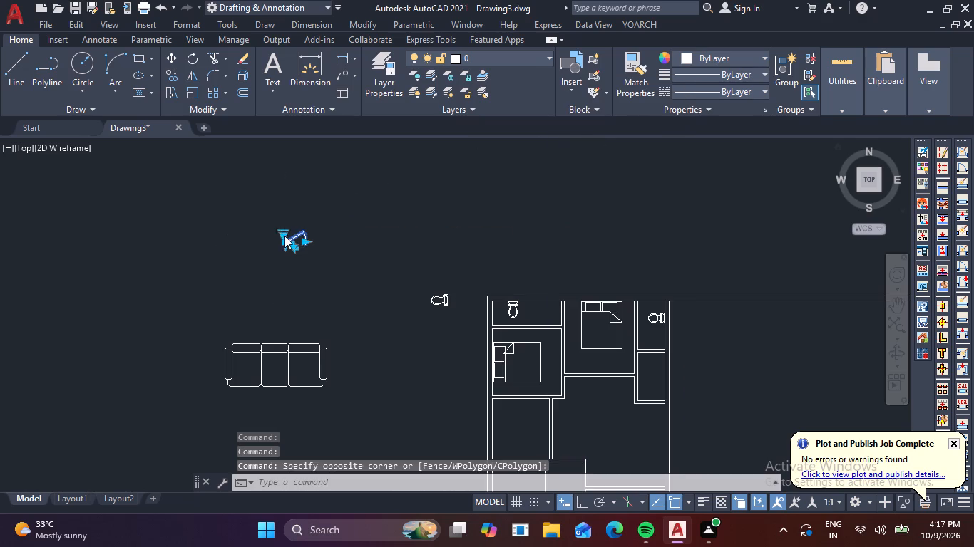
{"action": "left_click", "coordinate": [332, 287]}
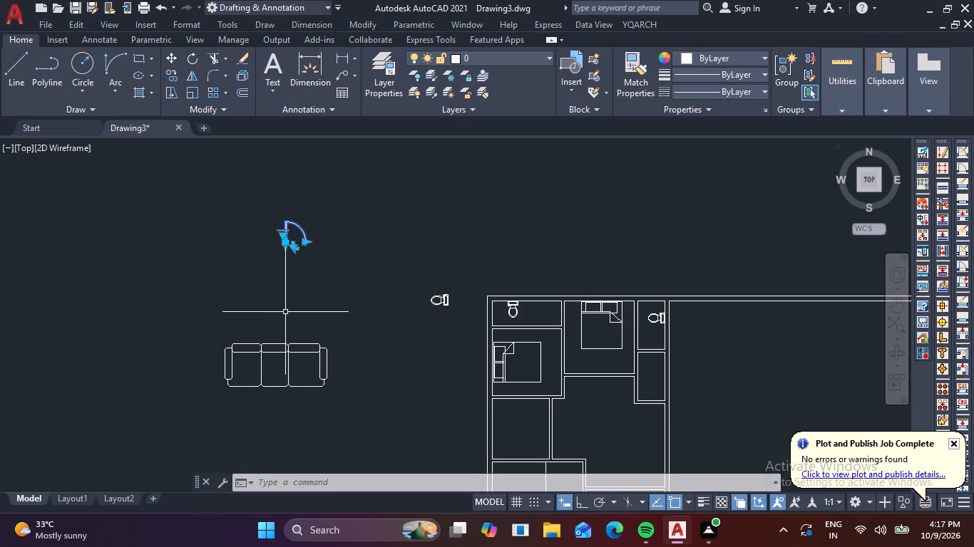
Mirror the door about a vertical line just west of it, keeping the source door.
{"action": "key", "text": "m"}
{"action": "type", "text": "i"}
{"action": "key", "text": "space"}
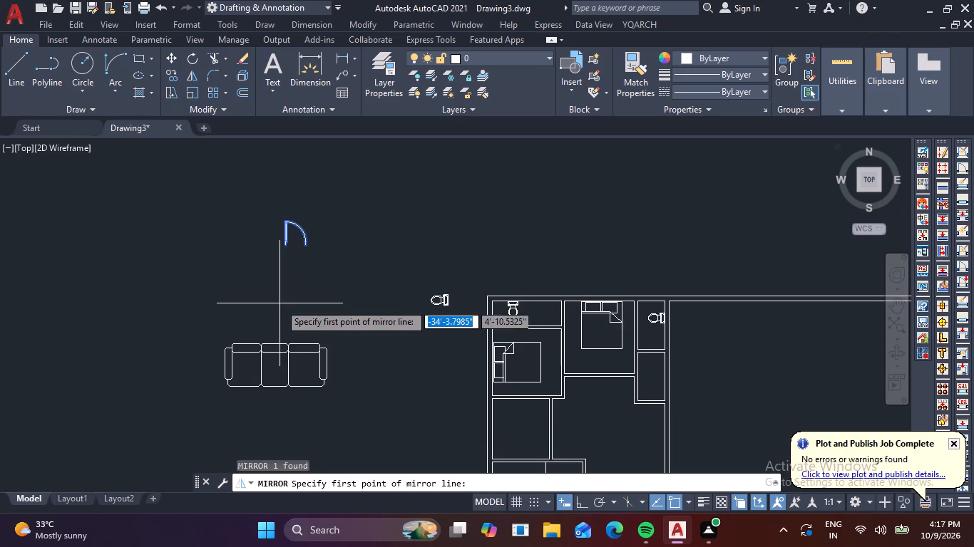
{"action": "left_click", "coordinate": [267, 200]}
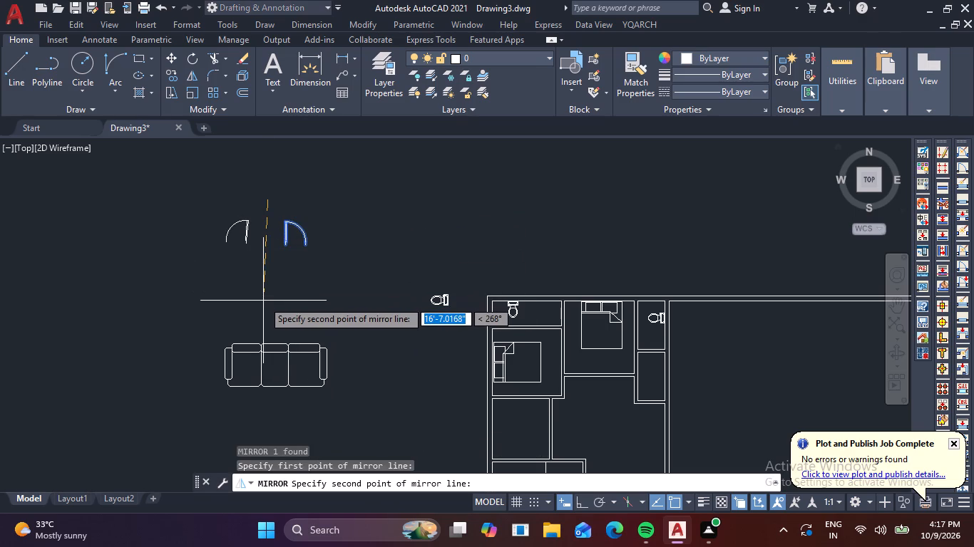
{"action": "key", "text": "F8"}
{"action": "left_click", "coordinate": [265, 303]}
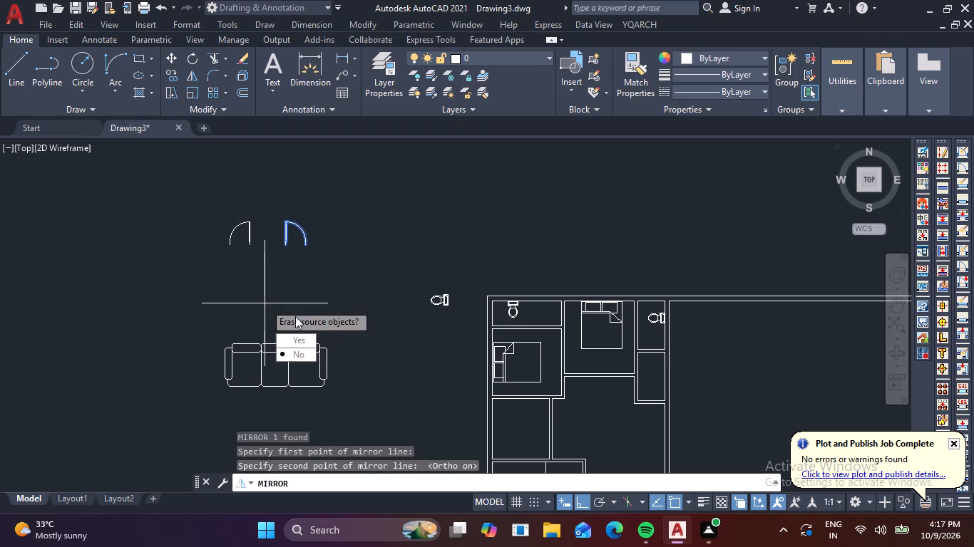
{"action": "key", "text": "space"}
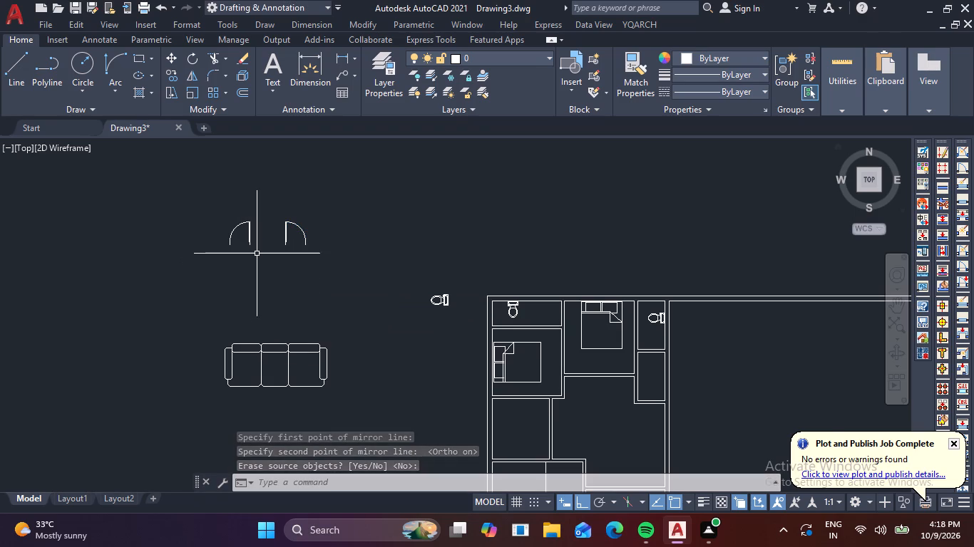
Copy the mirrored door, by its hinge-side endpoint, onto the south partition of the northwest toilet room, near the partition's east end.
{"action": "scroll", "coordinate": [257, 254], "scroll_direction": "up", "scroll_amount": 2}
{"action": "left_click_drag", "start_coordinate": [256, 222], "coordinate": [245, 214]}
{"action": "left_click", "coordinate": [163, 177]}
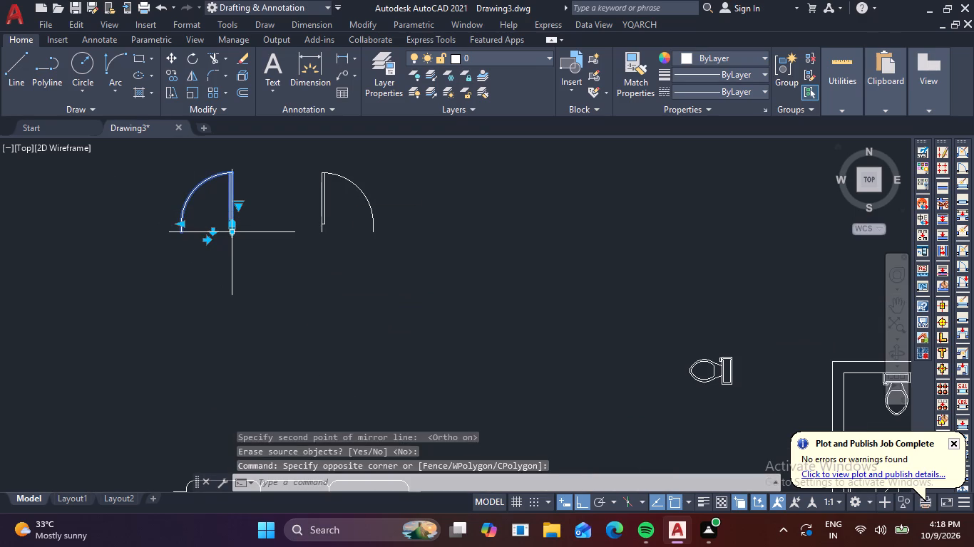
{"action": "key", "text": "c"}
{"action": "key", "text": "o"}
{"action": "key", "text": "space"}
{"action": "scroll", "coordinate": [241, 256], "scroll_direction": "up", "scroll_amount": 2}
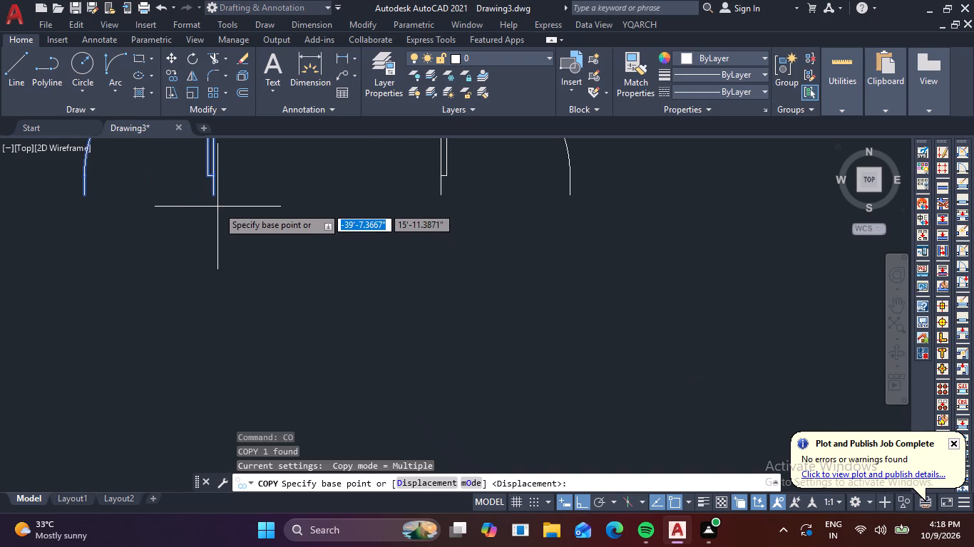
{"action": "left_click", "coordinate": [212, 195]}
{"action": "scroll", "coordinate": [396, 318], "scroll_direction": "down", "scroll_amount": 2}
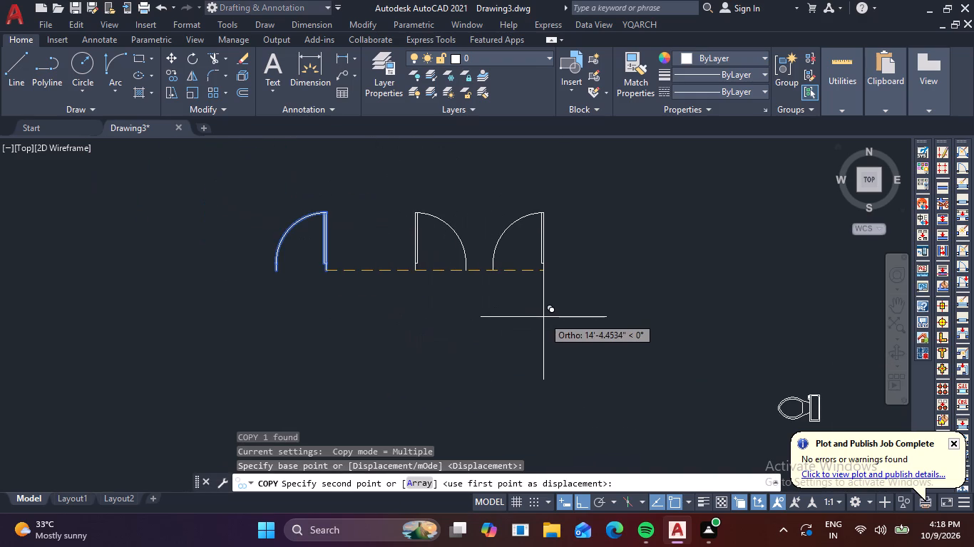
{"action": "key", "text": "F8"}
{"action": "scroll", "coordinate": [543, 320], "scroll_direction": "down", "scroll_amount": 1}
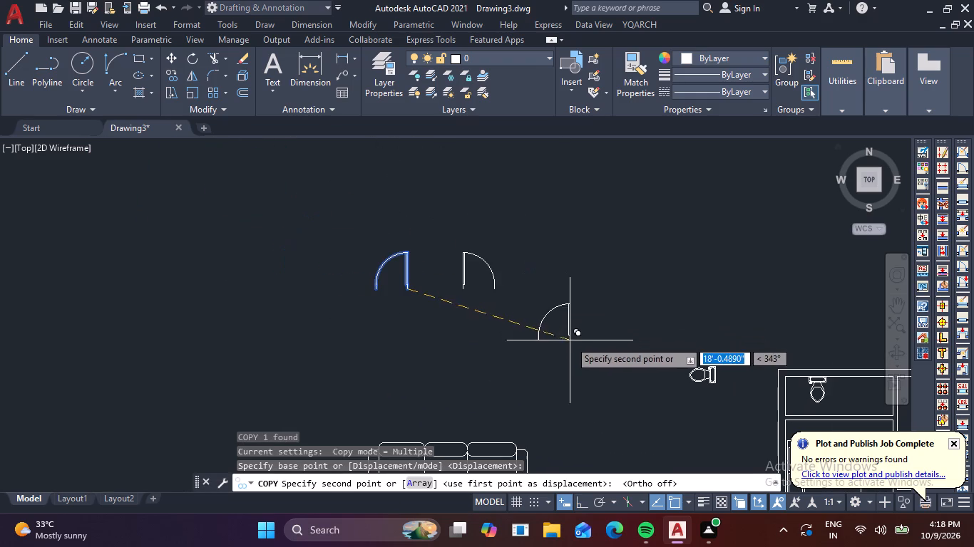
{"action": "middle_click_drag", "start_coordinate": [570, 340], "coordinate": [324, 263]}
{"action": "middle_click_drag", "start_coordinate": [637, 390], "coordinate": [566, 316]}
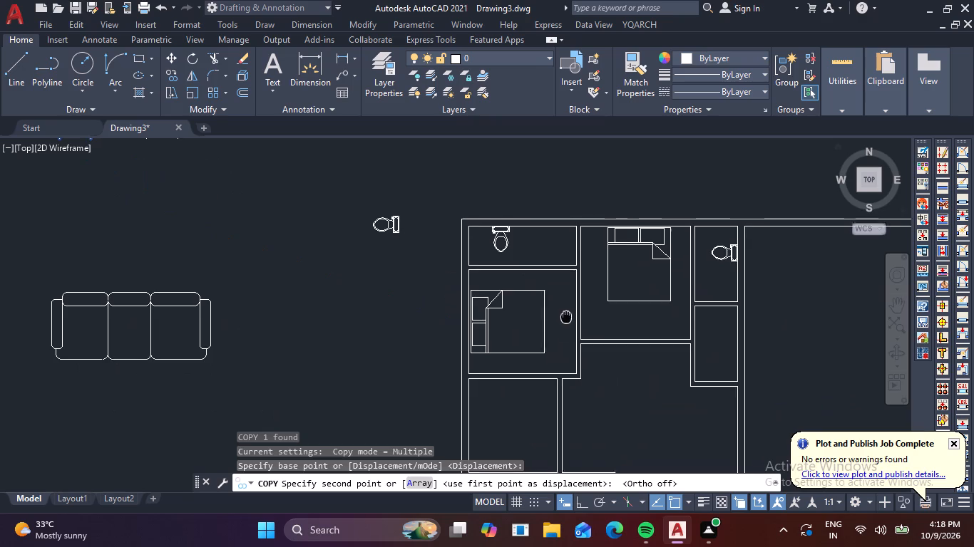
{"action": "middle_click_drag", "start_coordinate": [566, 316], "coordinate": [565, 305]}
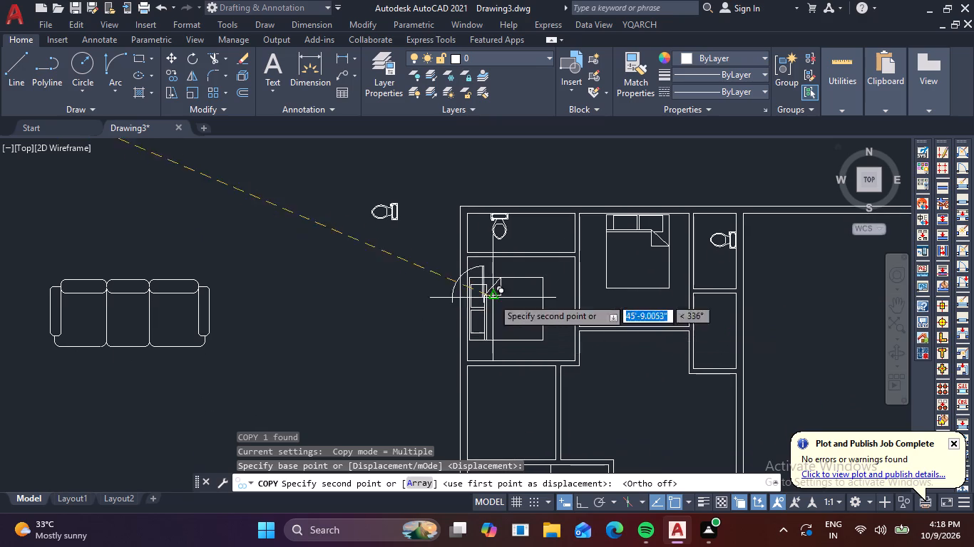
{"action": "scroll", "coordinate": [562, 265], "scroll_direction": "up", "scroll_amount": 2}
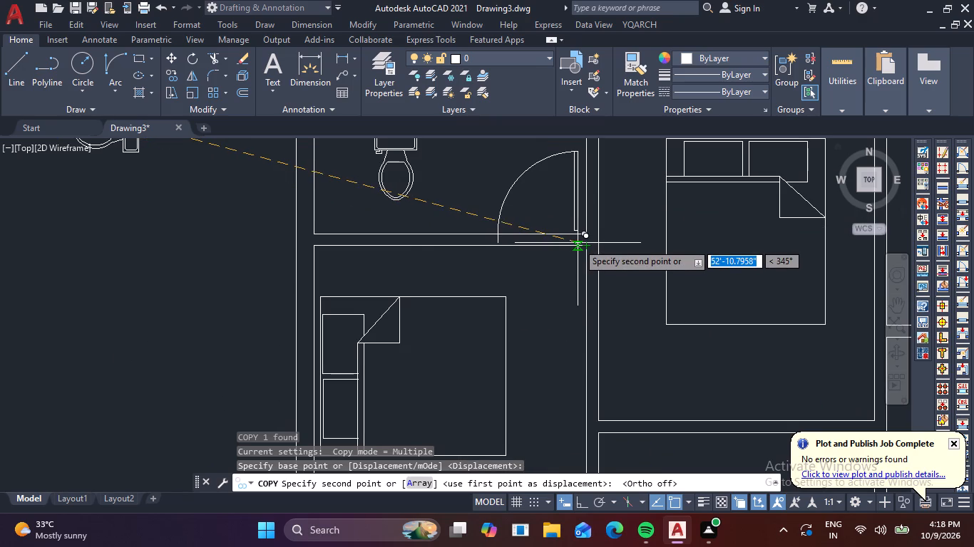
{"action": "left_click", "coordinate": [577, 247]}
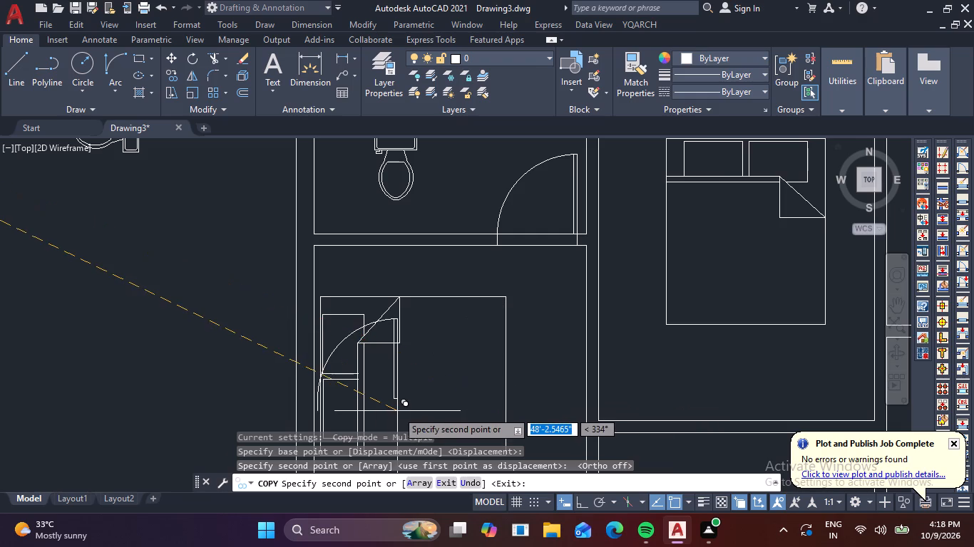
{"action": "key", "text": "Escape"}
Copy the original east door, by its hinge-side lower endpoint, onto the short partition at the central hall's southwest corner, above the divided west room.
{"action": "scroll", "coordinate": [379, 402], "scroll_direction": "down", "scroll_amount": 2}
{"action": "middle_click_drag", "start_coordinate": [314, 395], "coordinate": [467, 407]}
{"action": "left_click", "coordinate": [218, 234]}
{"action": "left_click", "coordinate": [190, 208]}
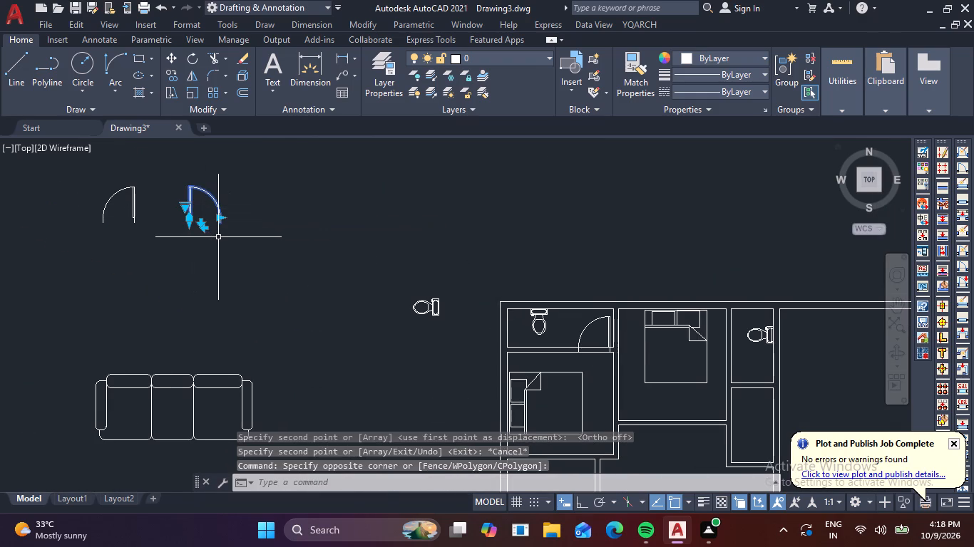
{"action": "key", "text": "c"}
{"action": "key", "text": "o"}
{"action": "key", "text": "space"}
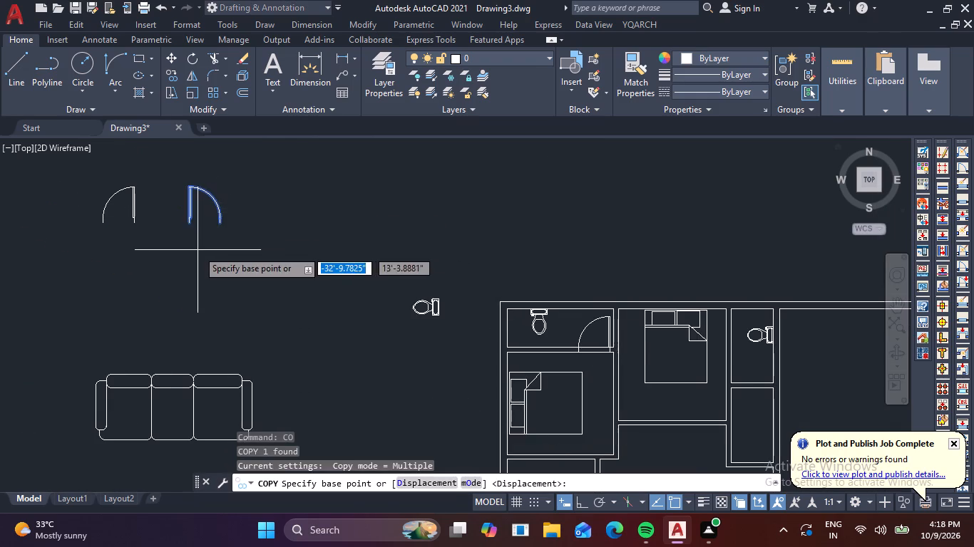
{"action": "scroll", "coordinate": [195, 248], "scroll_direction": "up", "scroll_amount": 3}
{"action": "middle_click_drag", "start_coordinate": [164, 187], "coordinate": [192, 246]}
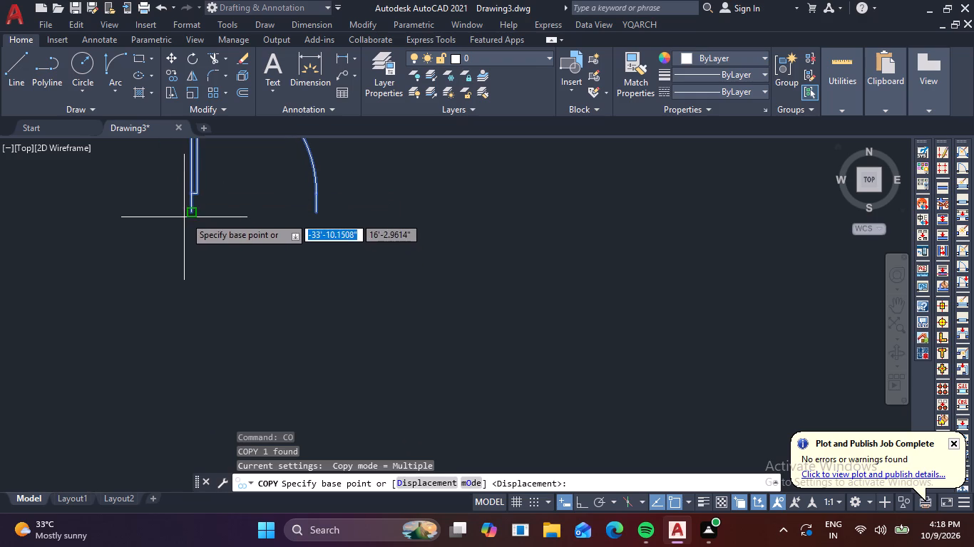
{"action": "left_click", "coordinate": [193, 212]}
{"action": "scroll", "coordinate": [309, 301], "scroll_direction": "down", "scroll_amount": 4}
{"action": "middle_click_drag", "start_coordinate": [432, 373], "coordinate": [196, 256]}
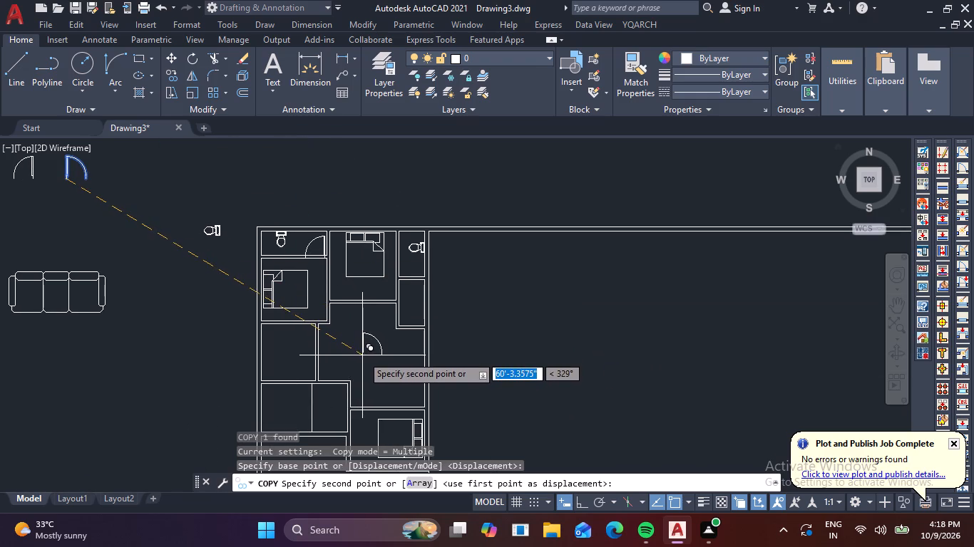
{"action": "middle_click_drag", "start_coordinate": [362, 355], "coordinate": [424, 381]}
{"action": "middle_click_drag", "start_coordinate": [399, 399], "coordinate": [404, 346]}
{"action": "scroll", "coordinate": [396, 363], "scroll_direction": "up", "scroll_amount": 4}
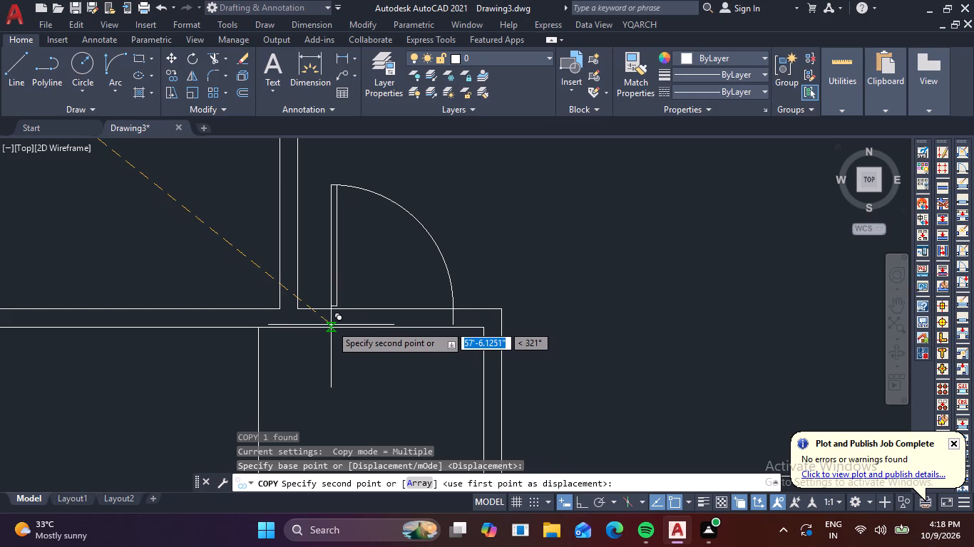
{"action": "left_click", "coordinate": [330, 325]}
Place another copy of the door on the south partition of the north-middle bedroom, near the partition's west end.
{"action": "scroll", "coordinate": [448, 274], "scroll_direction": "down", "scroll_amount": 3}
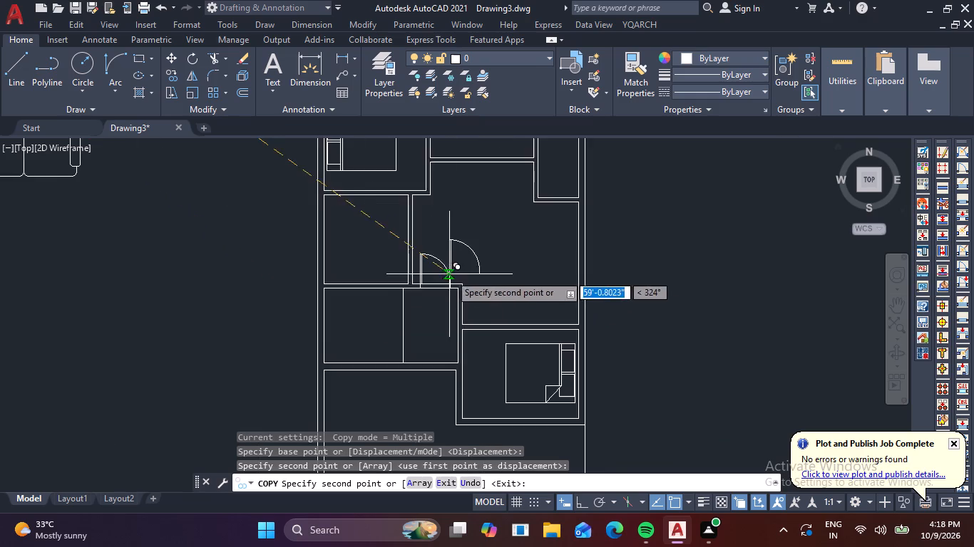
{"action": "middle_click_drag", "start_coordinate": [478, 265], "coordinate": [521, 415]}
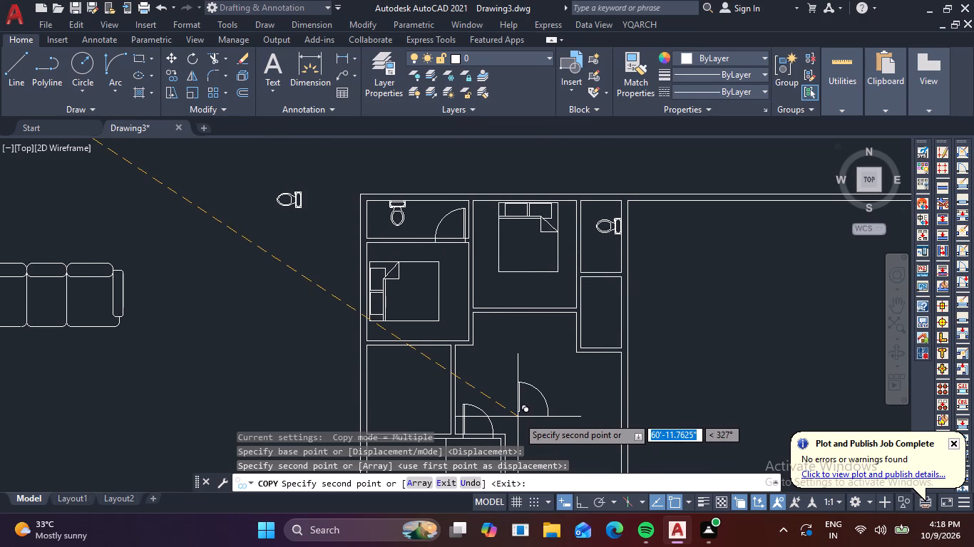
{"action": "scroll", "coordinate": [473, 321], "scroll_direction": "up", "scroll_amount": 2}
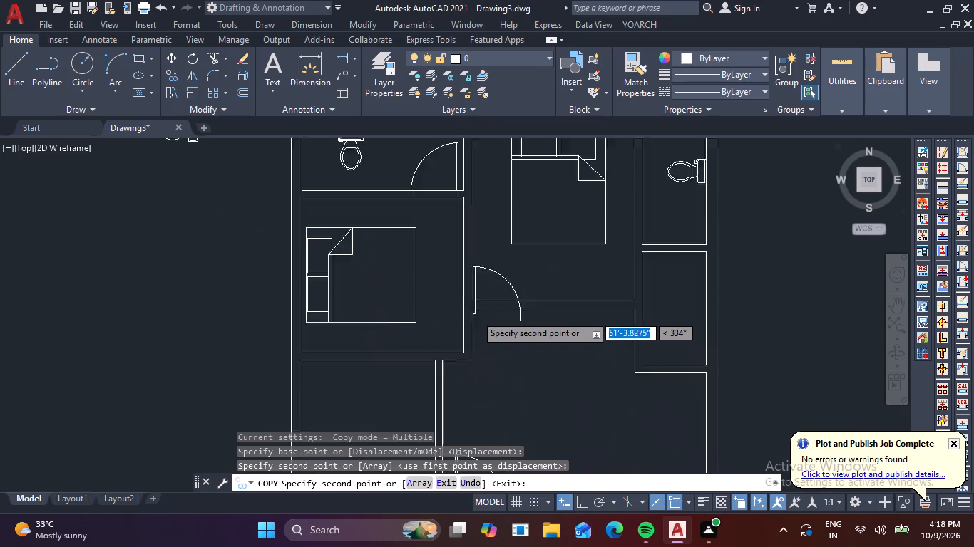
{"action": "left_click", "coordinate": [491, 308]}
Place copies of the door on the north and south partitions of the southeast bedroom, each near the west end.
{"action": "scroll", "coordinate": [534, 355], "scroll_direction": "down", "scroll_amount": 2}
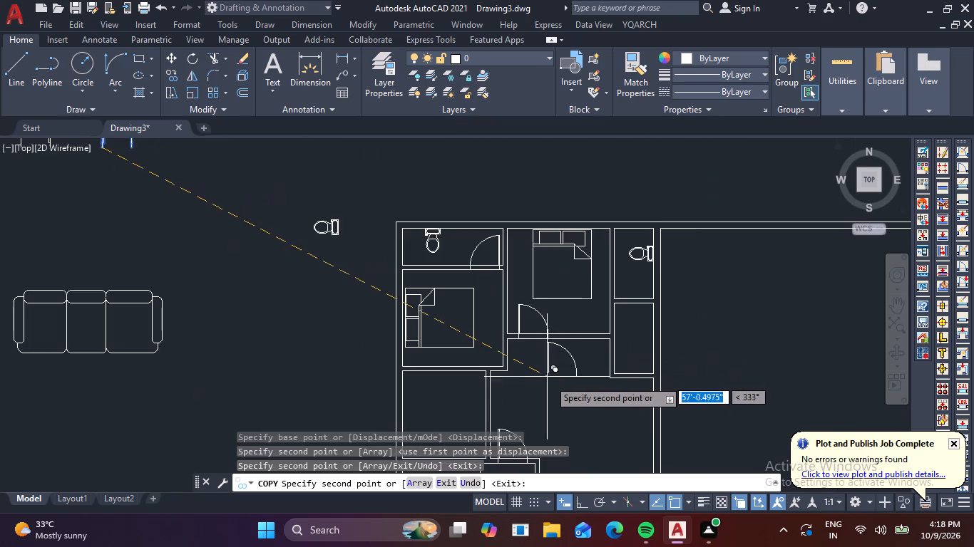
{"action": "middle_click_drag", "start_coordinate": [551, 381], "coordinate": [531, 284]}
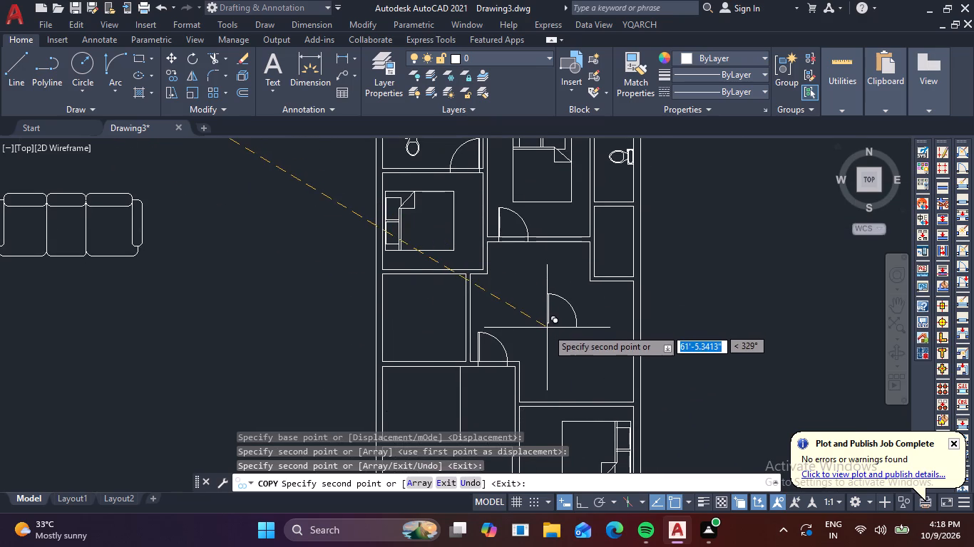
{"action": "middle_click_drag", "start_coordinate": [555, 384], "coordinate": [518, 238]}
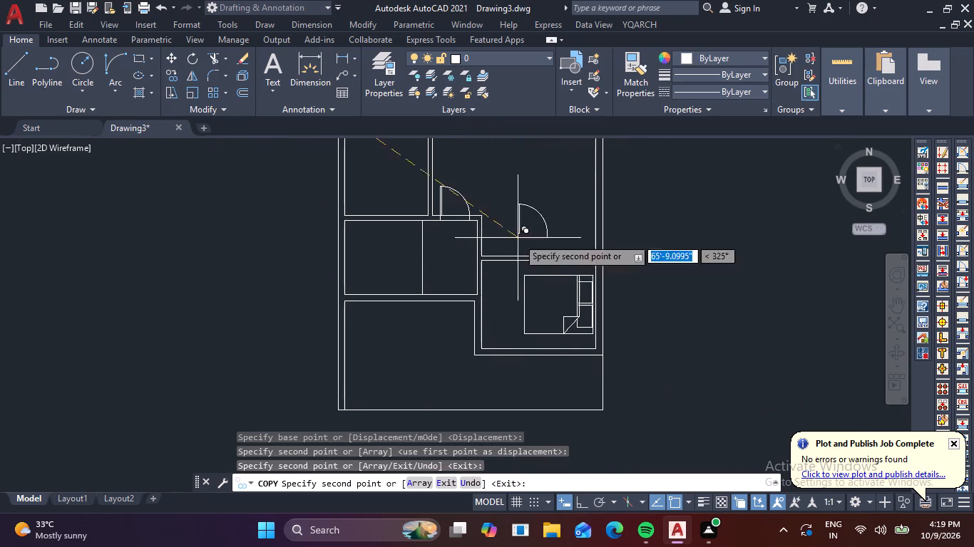
{"action": "scroll", "coordinate": [523, 252], "scroll_direction": "up", "scroll_amount": 3}
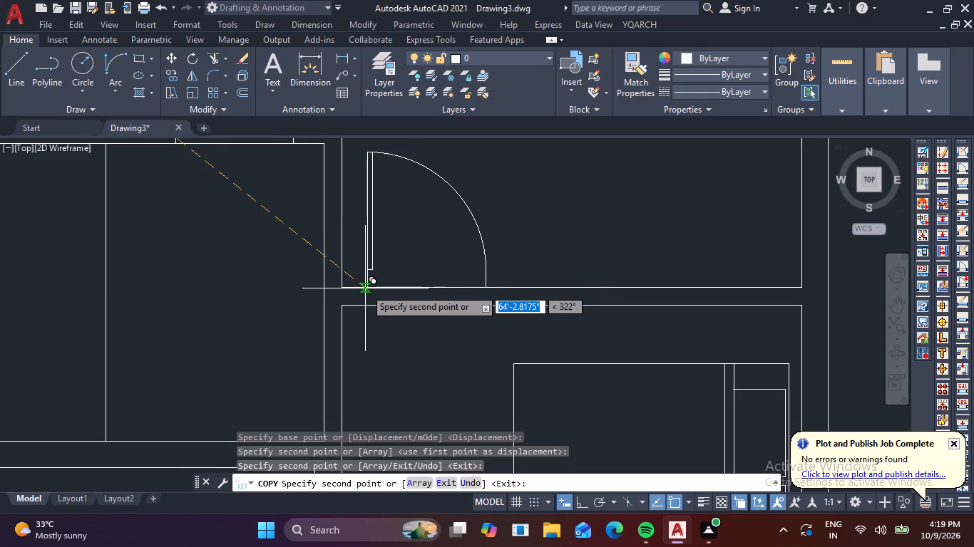
{"action": "left_click", "coordinate": [365, 288]}
{"action": "scroll", "coordinate": [471, 327], "scroll_direction": "down", "scroll_amount": 1}
{"action": "middle_click_drag", "start_coordinate": [518, 349], "coordinate": [505, 224]}
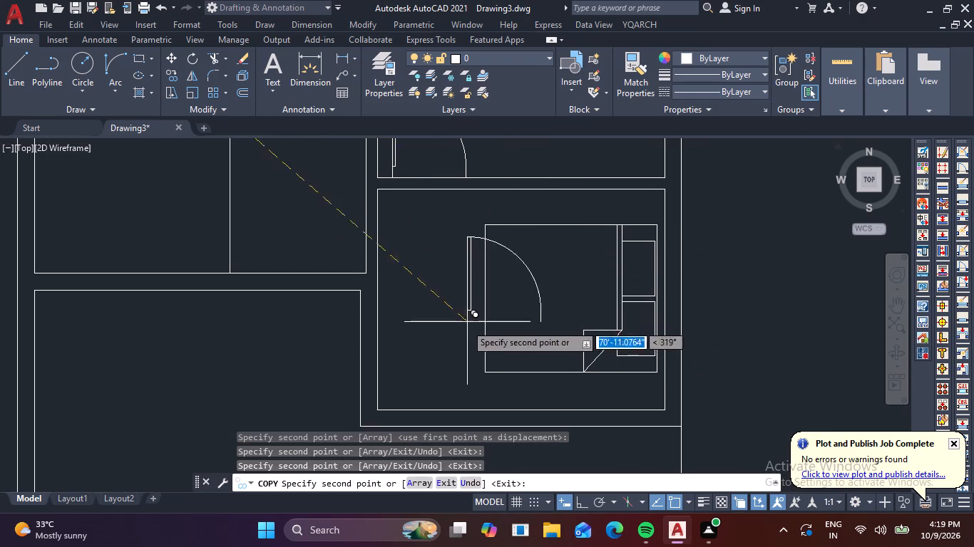
{"action": "middle_click_drag", "start_coordinate": [463, 338], "coordinate": [468, 221]}
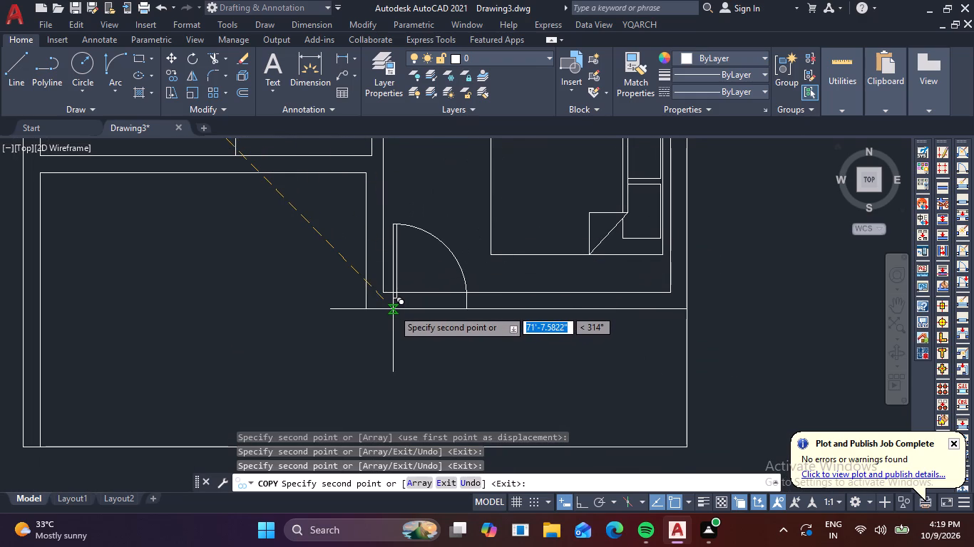
{"action": "left_click", "coordinate": [396, 306]}
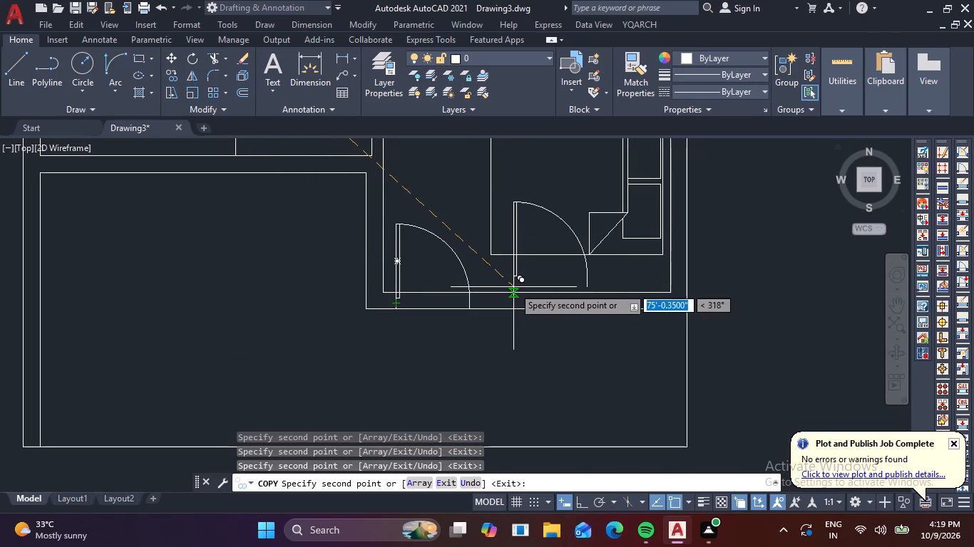
Place a copy of the door on the partition between the divided west room's east part and the large south room.
{"action": "scroll", "coordinate": [486, 295], "scroll_direction": "down", "scroll_amount": 2}
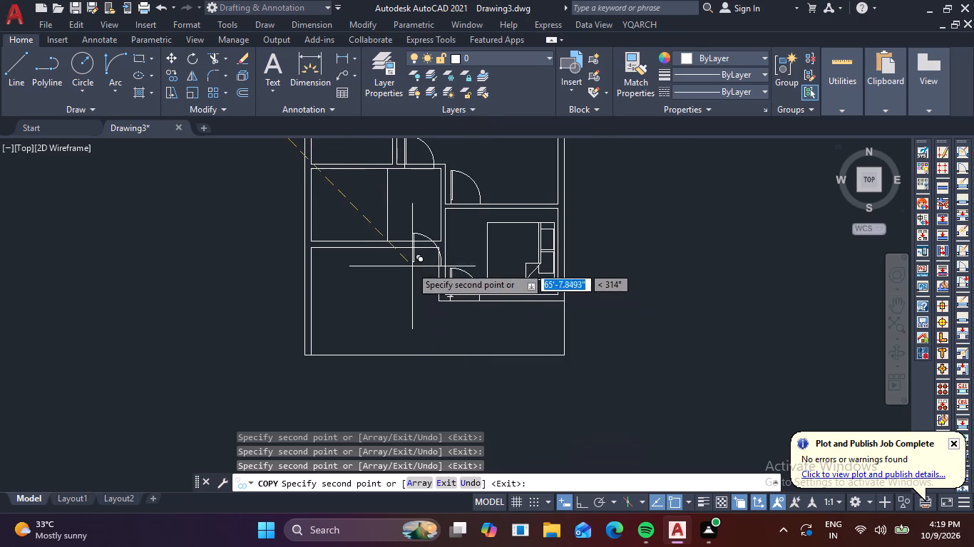
{"action": "scroll", "coordinate": [400, 251], "scroll_direction": "up", "scroll_amount": 2}
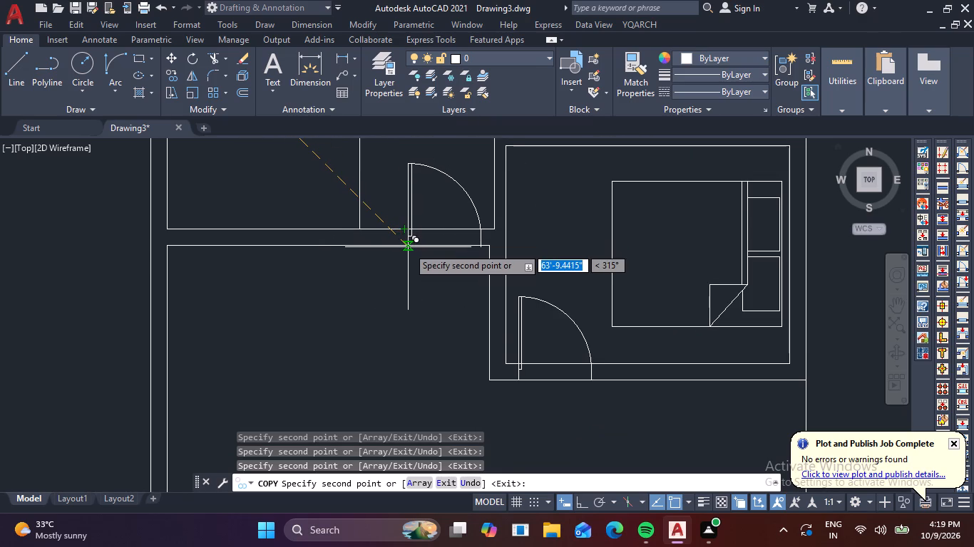
{"action": "left_click", "coordinate": [408, 246]}
Place the last door copy on the outer face of the west bedroom's east wall near its south end, and finish copying.
{"action": "scroll", "coordinate": [503, 325], "scroll_direction": "down", "scroll_amount": 2}
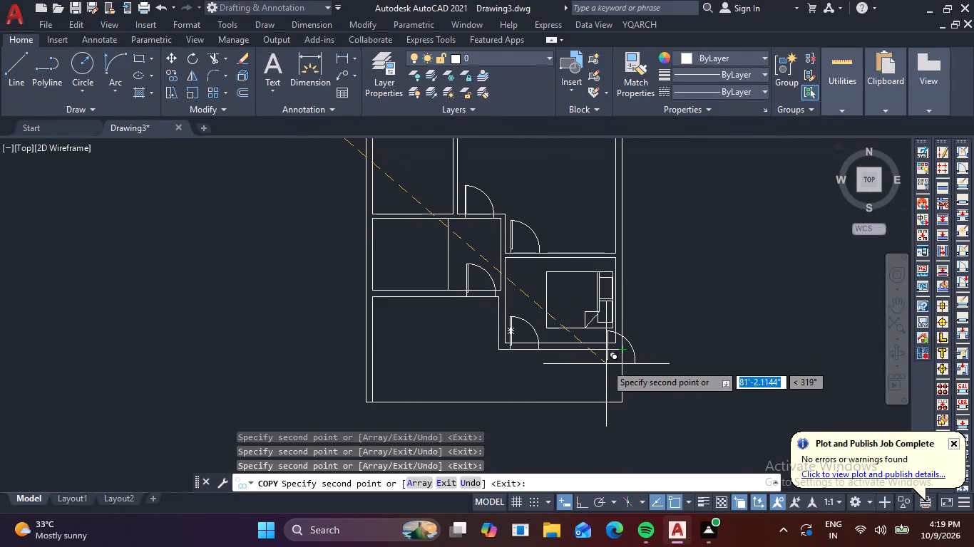
{"action": "middle_click_drag", "start_coordinate": [575, 353], "coordinate": [611, 507]}
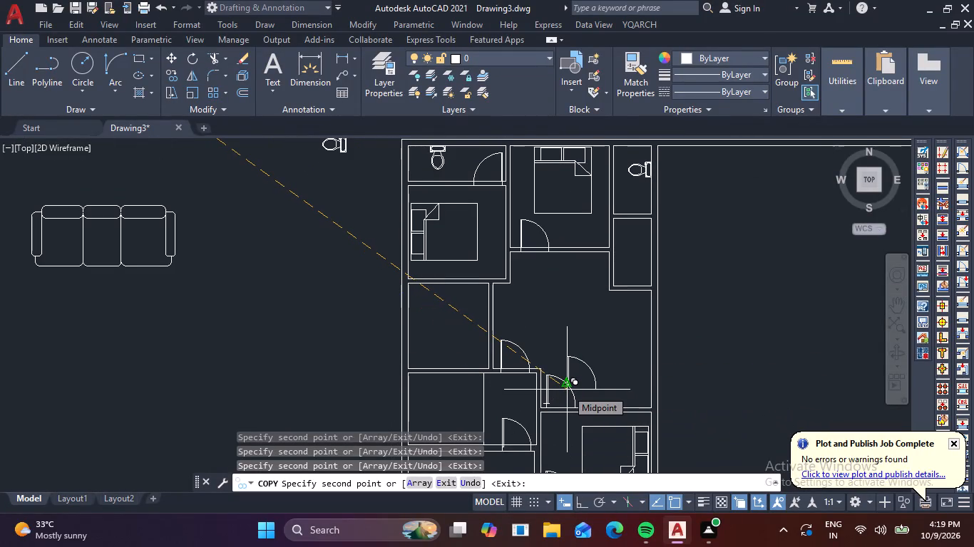
{"action": "middle_click_drag", "start_coordinate": [550, 345], "coordinate": [550, 431]}
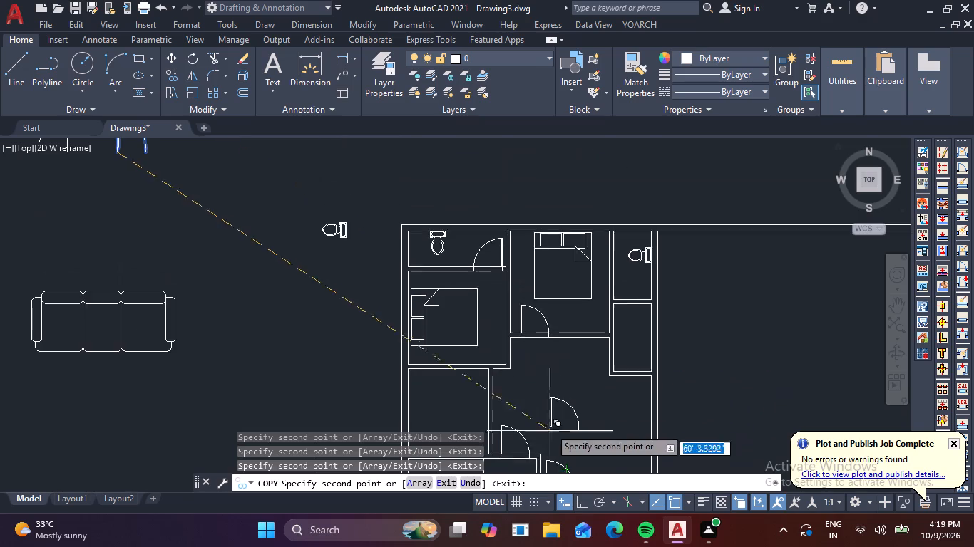
{"action": "scroll", "coordinate": [511, 361], "scroll_direction": "up", "scroll_amount": 3}
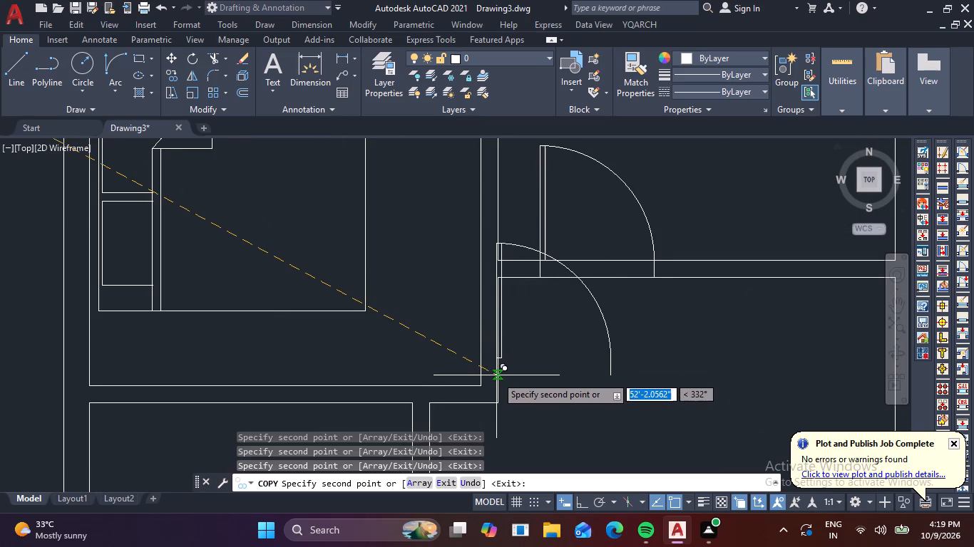
{"action": "left_click", "coordinate": [497, 373]}
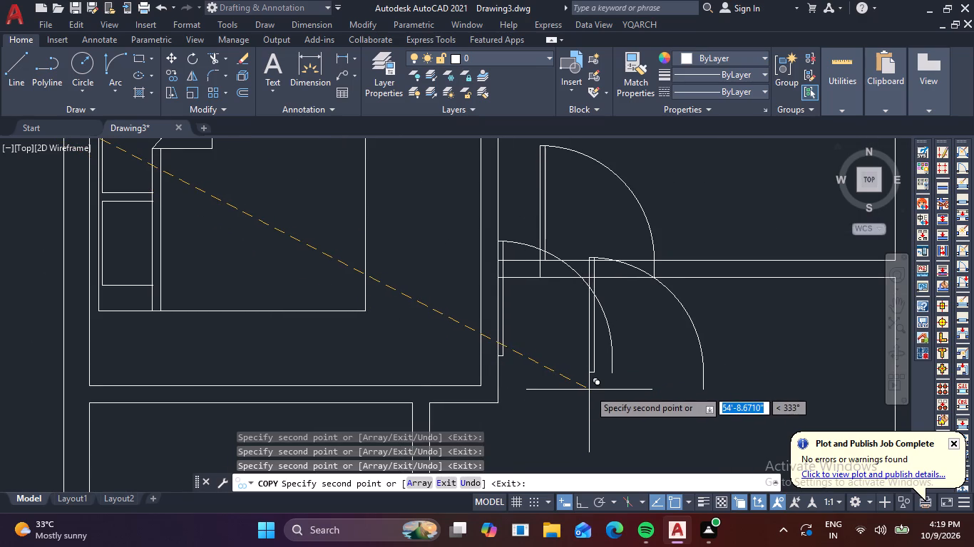
{"action": "key", "text": "Escape"}
Rotate the door at the west bedroom's east wall 90° counterclockwise about its hinge-side endpoint so it swings into the bedroom.
{"action": "left_click_drag", "start_coordinate": [632, 363], "coordinate": [602, 321]}
{"action": "left_click", "coordinate": [600, 321]}
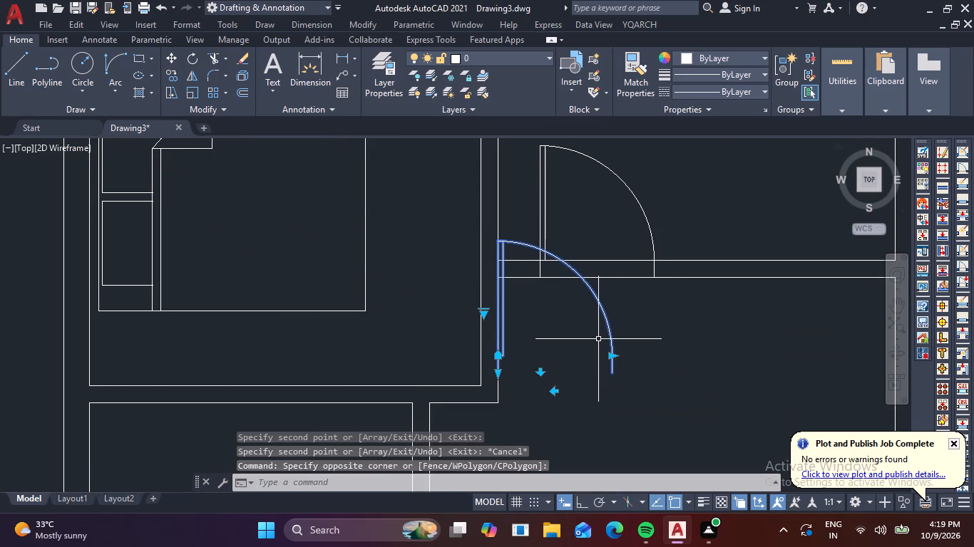
{"action": "key", "text": "r"}
{"action": "key", "text": "o"}
{"action": "key", "text": "space"}
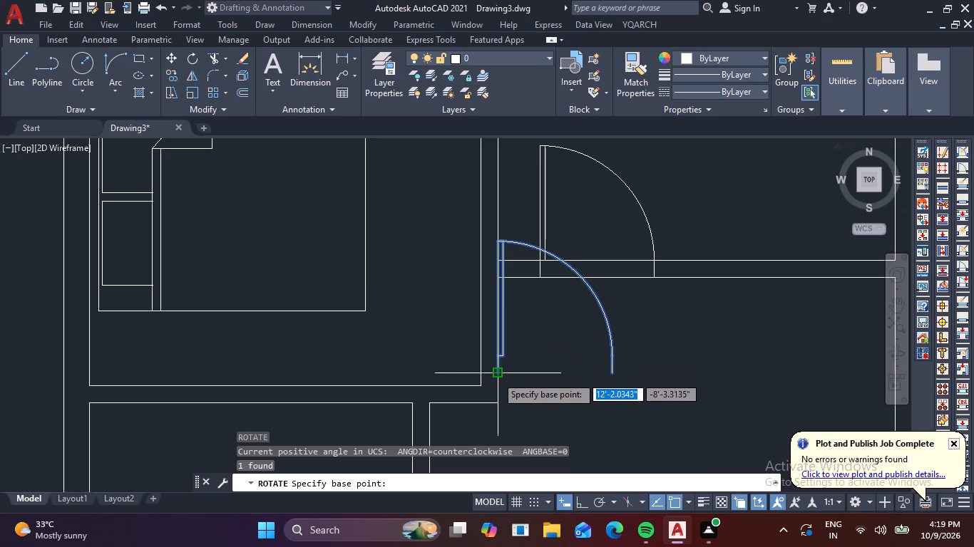
{"action": "left_click", "coordinate": [496, 376]}
{"action": "key", "text": "F8"}
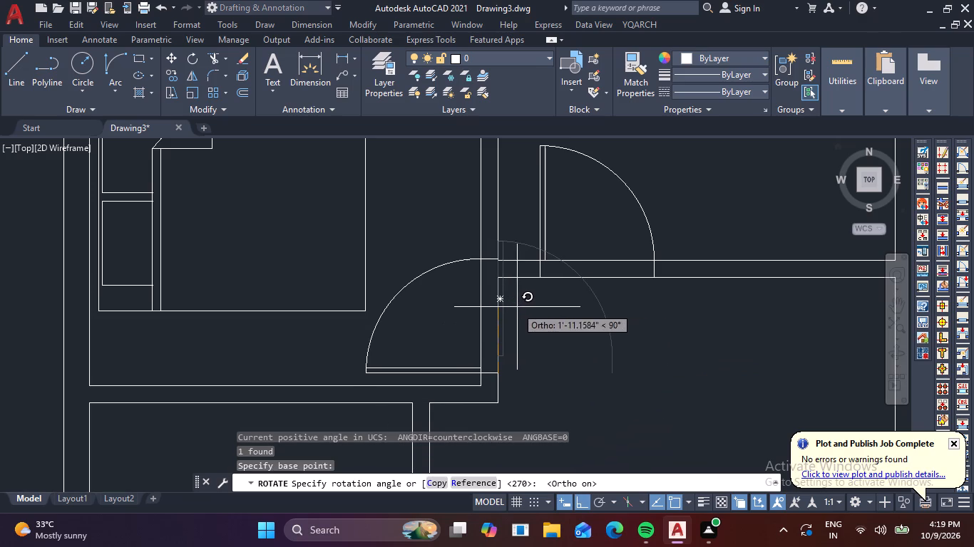
{"action": "left_click", "coordinate": [512, 215]}
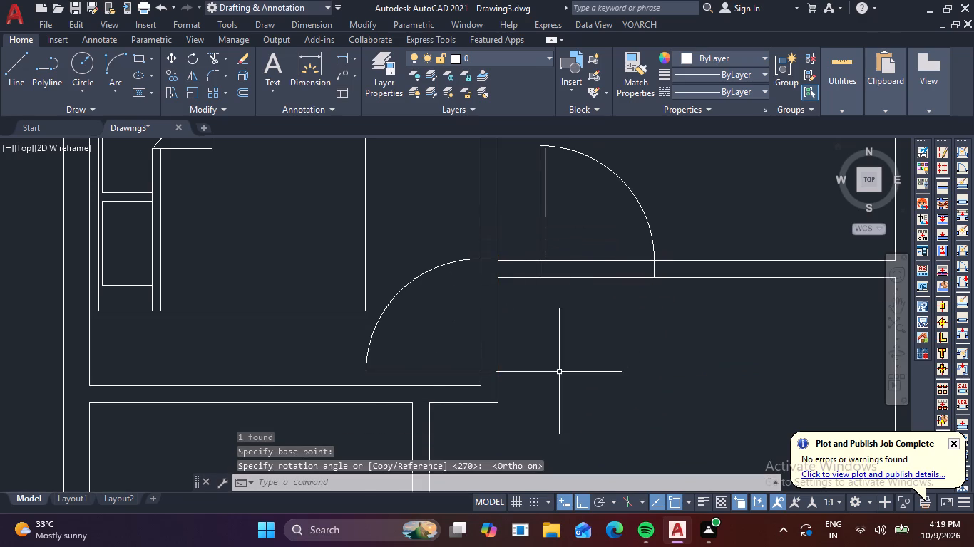
Move the rotated door south along the west bedroom's east wall until its leaf lies along the room's south wall line.
{"action": "scroll", "coordinate": [557, 374], "scroll_direction": "down", "scroll_amount": 2}
{"action": "middle_click_drag", "start_coordinate": [598, 393], "coordinate": [565, 318]}
{"action": "scroll", "coordinate": [506, 286], "scroll_direction": "up", "scroll_amount": 1}
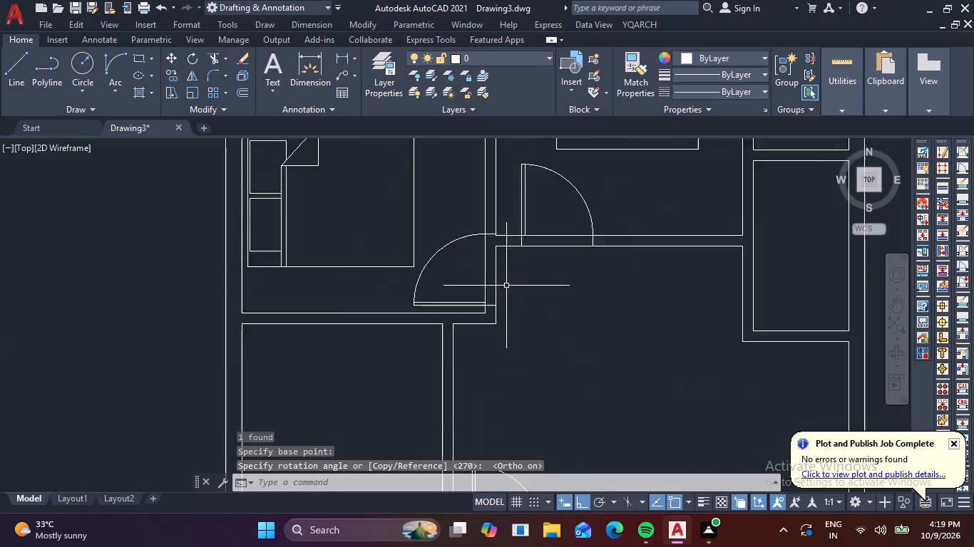
{"action": "scroll", "coordinate": [506, 286], "scroll_direction": "up", "scroll_amount": 2}
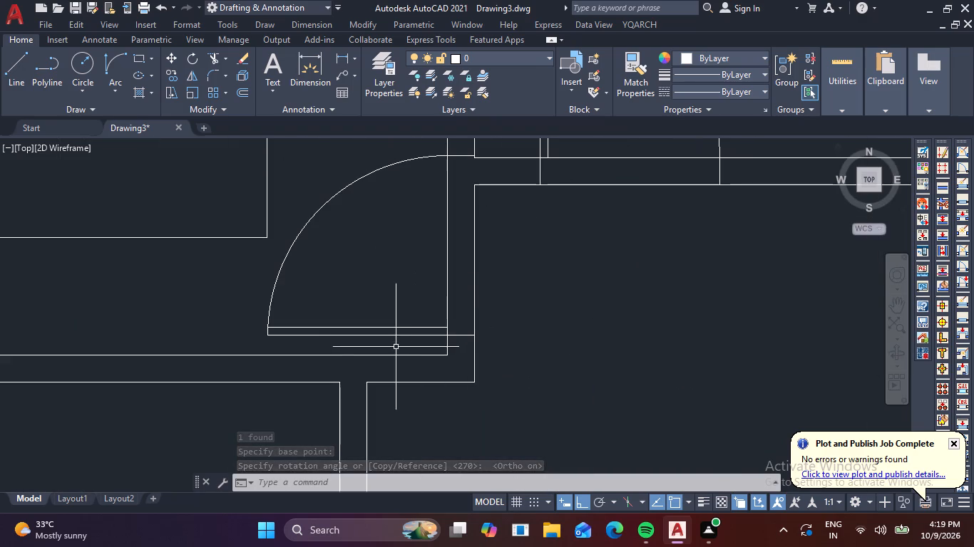
{"action": "left_click_drag", "start_coordinate": [406, 348], "coordinate": [406, 329]}
{"action": "left_click", "coordinate": [403, 317]}
{"action": "key", "text": "m"}
{"action": "key", "text": "space"}
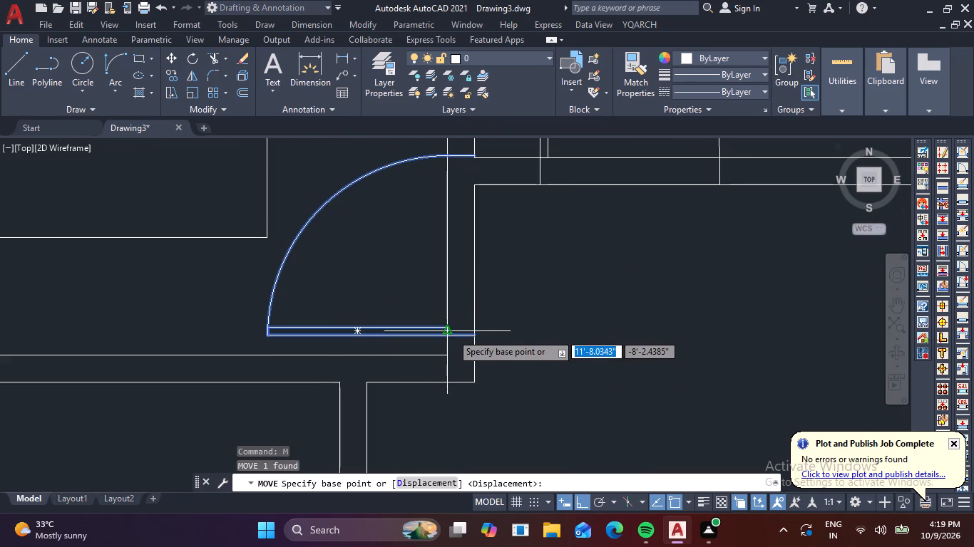
{"action": "left_click", "coordinate": [474, 335]}
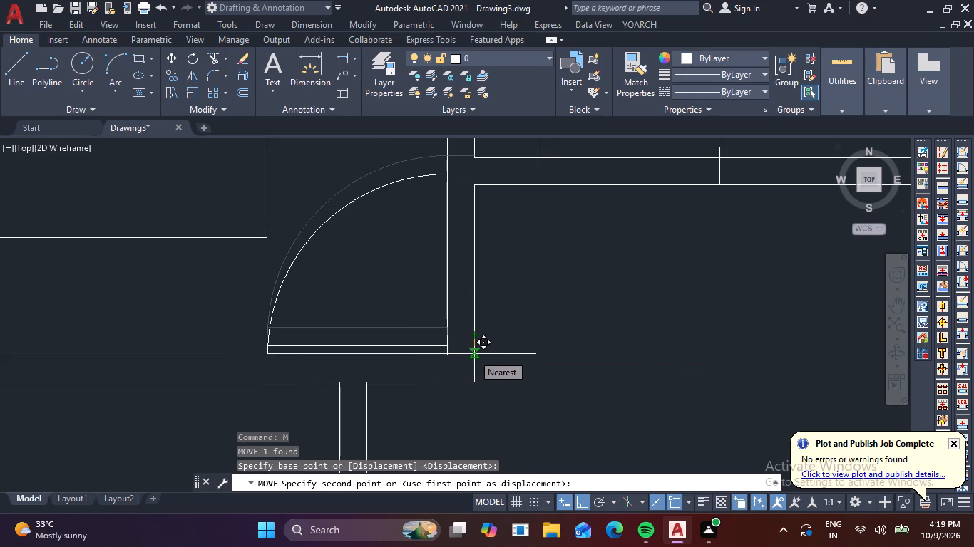
{"action": "left_click", "coordinate": [473, 354]}
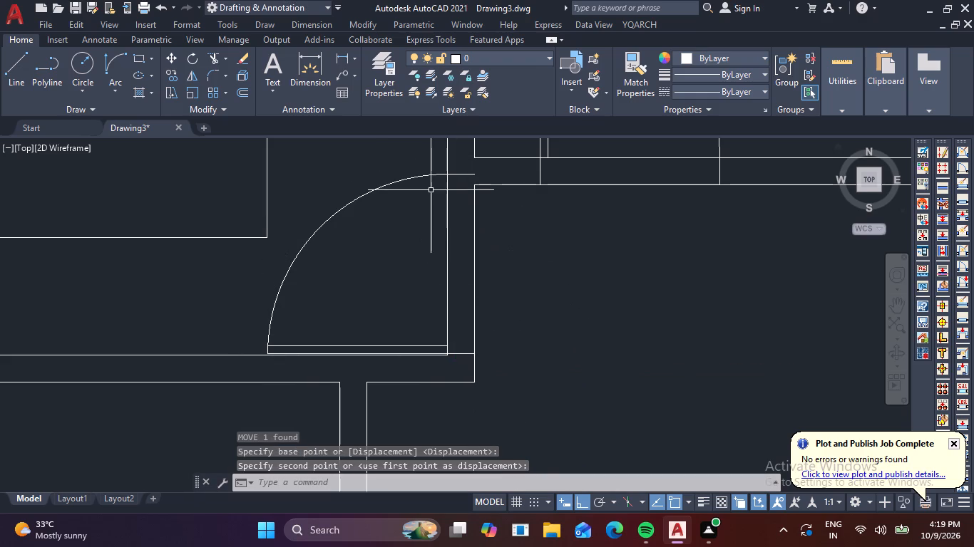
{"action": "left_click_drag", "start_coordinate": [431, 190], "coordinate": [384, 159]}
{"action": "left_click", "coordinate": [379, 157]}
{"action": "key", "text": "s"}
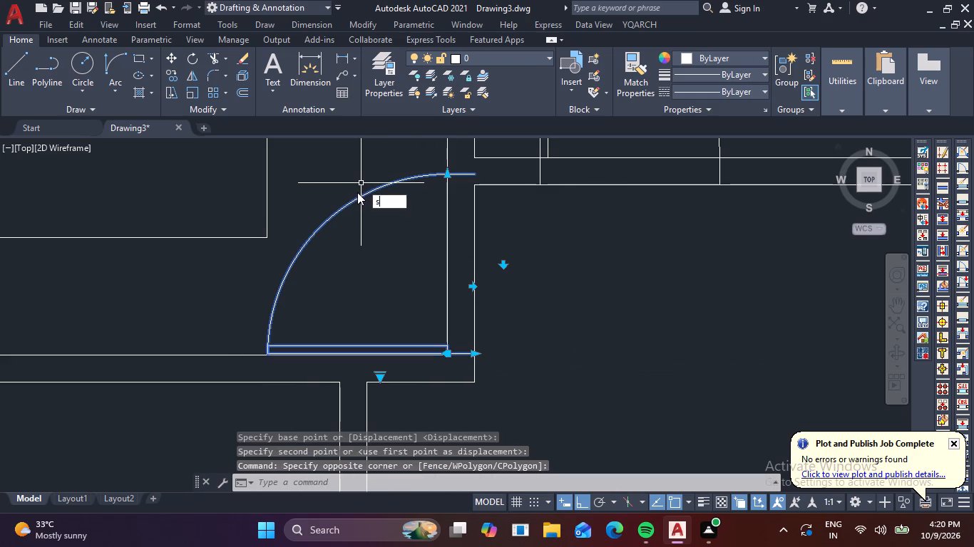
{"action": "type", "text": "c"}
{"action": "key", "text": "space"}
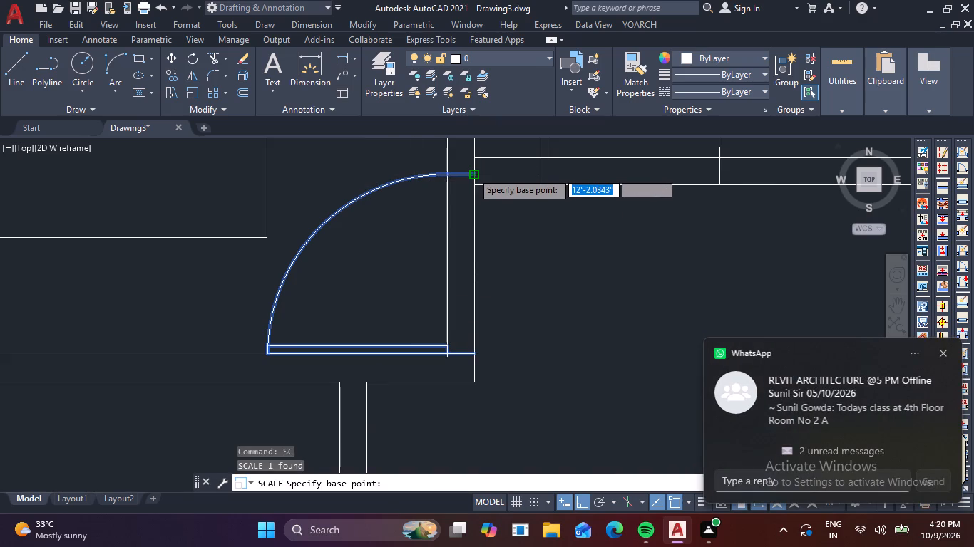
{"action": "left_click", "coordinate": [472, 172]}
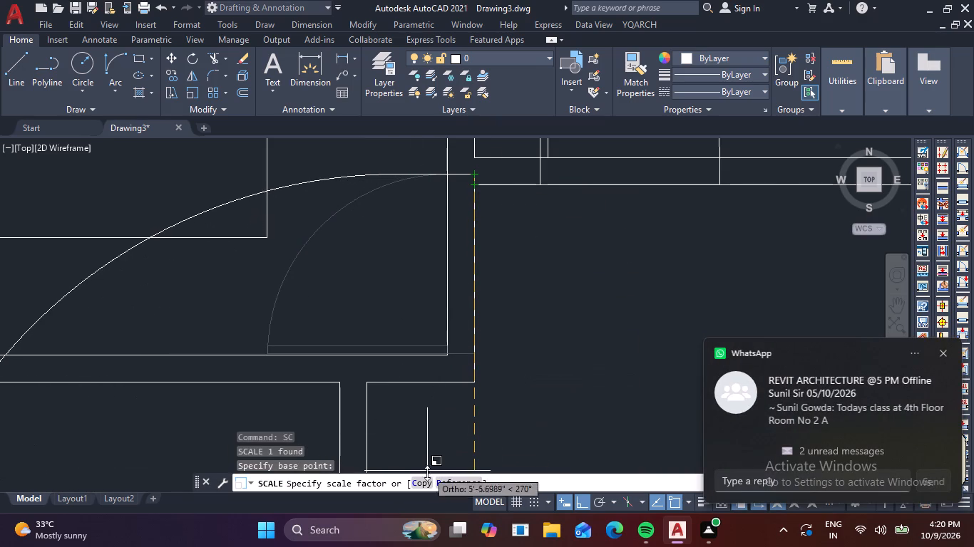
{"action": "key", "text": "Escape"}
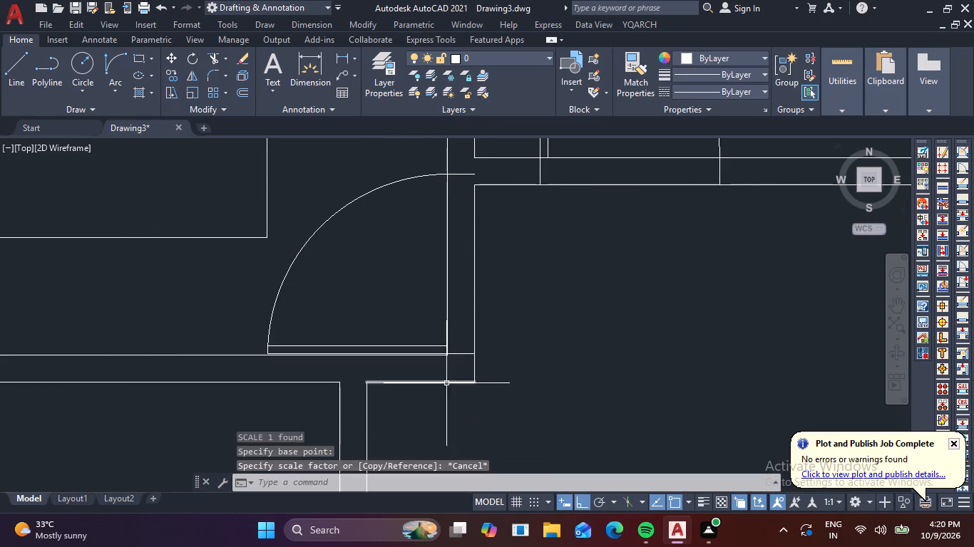
Scale down the west bedroom's door about its end on the outer wall face so it fits south of the wall corner.
{"action": "left_click_drag", "start_coordinate": [391, 273], "coordinate": [365, 214]}
{"action": "left_click", "coordinate": [339, 184]}
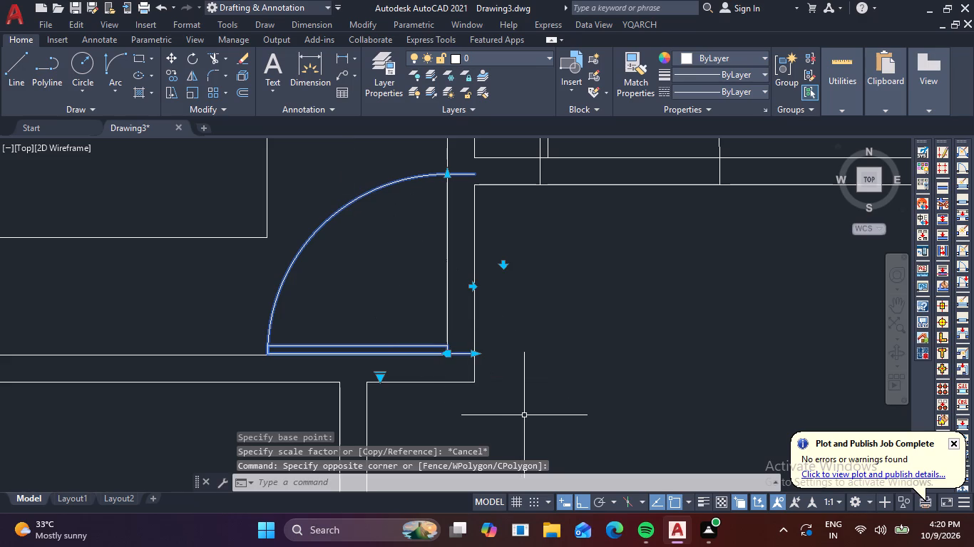
{"action": "key", "text": "c"}
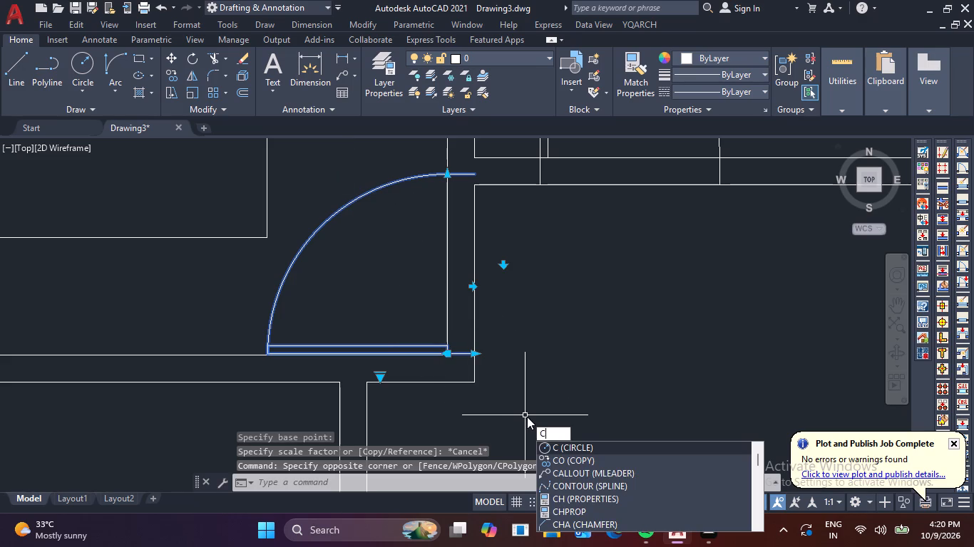
{"action": "key", "text": "BackSpace"}
{"action": "type", "text": "sc"}
{"action": "key", "text": "space"}
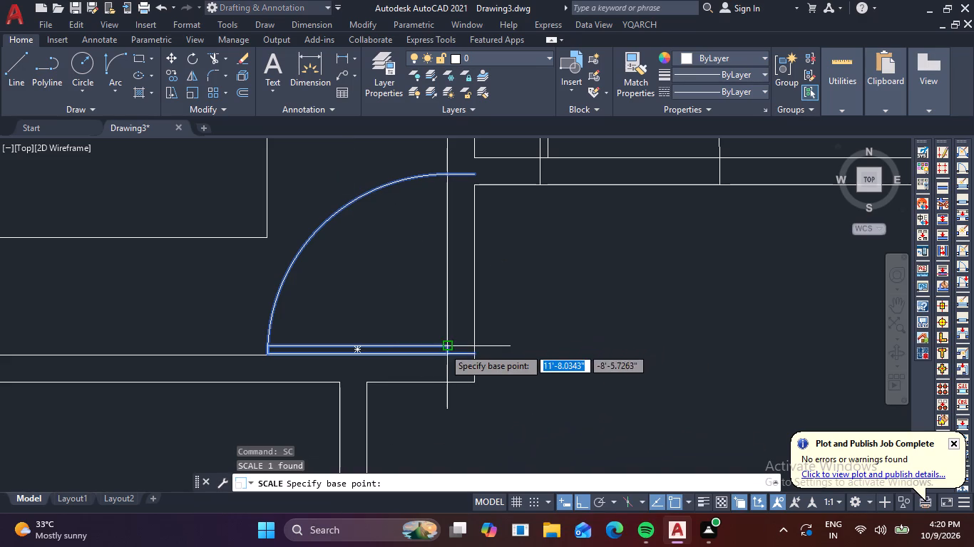
{"action": "left_click", "coordinate": [473, 353]}
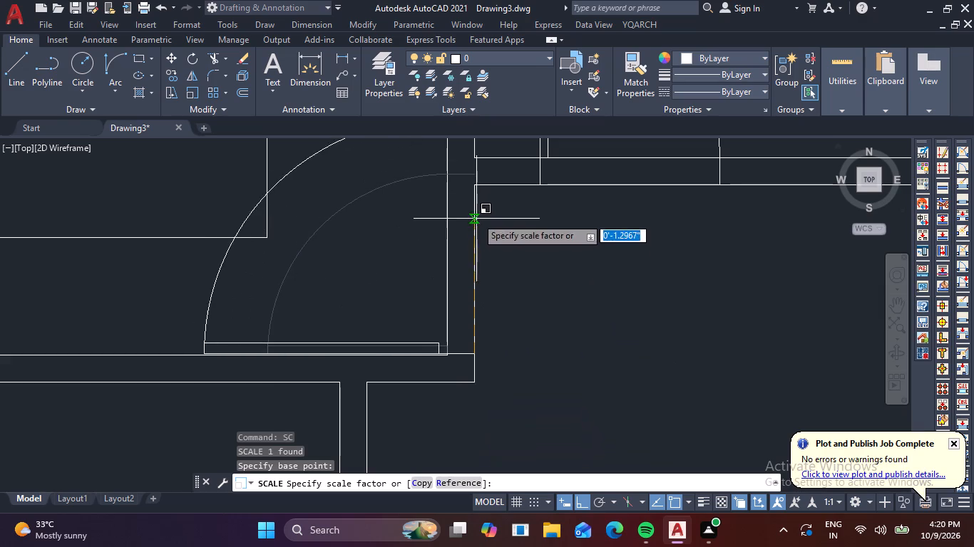
{"action": "left_click", "coordinate": [478, 259]}
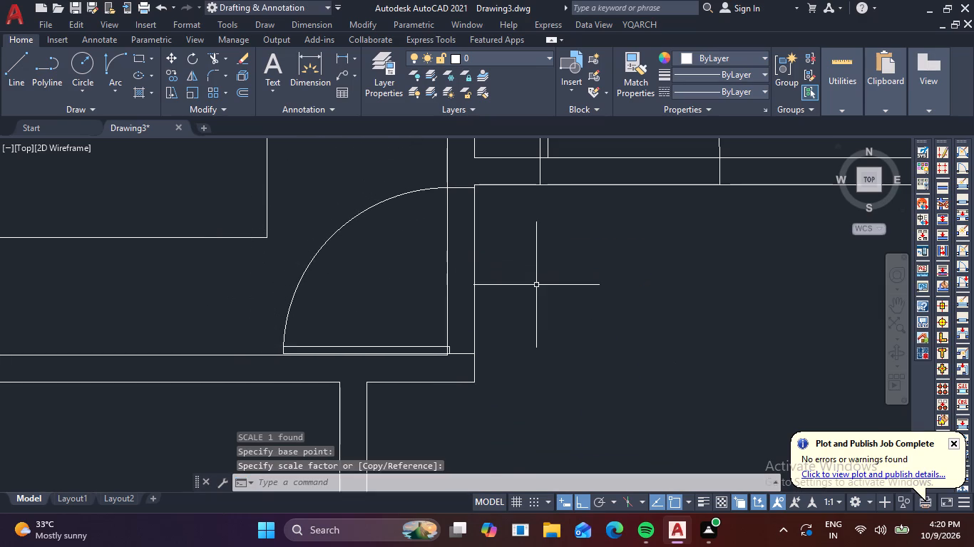
Trim both wall lines across the door opening between the large room and the divided west room's east part.
{"action": "scroll", "coordinate": [537, 286], "scroll_direction": "down", "scroll_amount": 2}
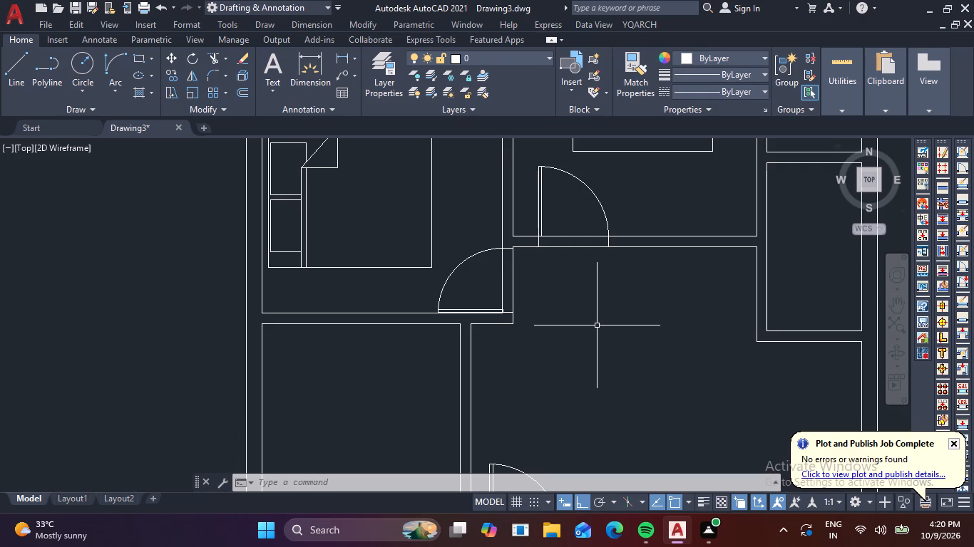
{"action": "scroll", "coordinate": [639, 301], "scroll_direction": "down", "scroll_amount": 2}
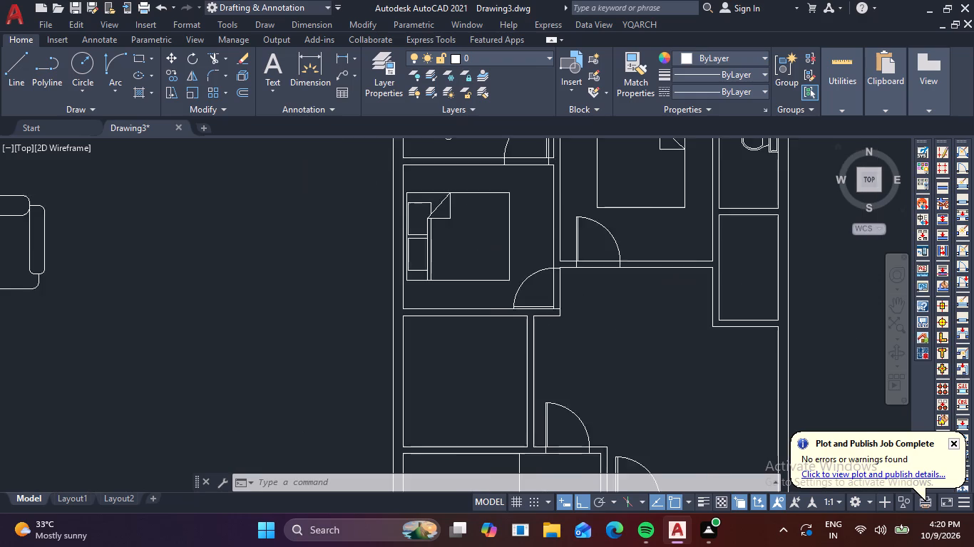
{"action": "middle_click_drag", "start_coordinate": [578, 304], "coordinate": [501, 220]}
{"action": "scroll", "coordinate": [523, 301], "scroll_direction": "up", "scroll_amount": 2}
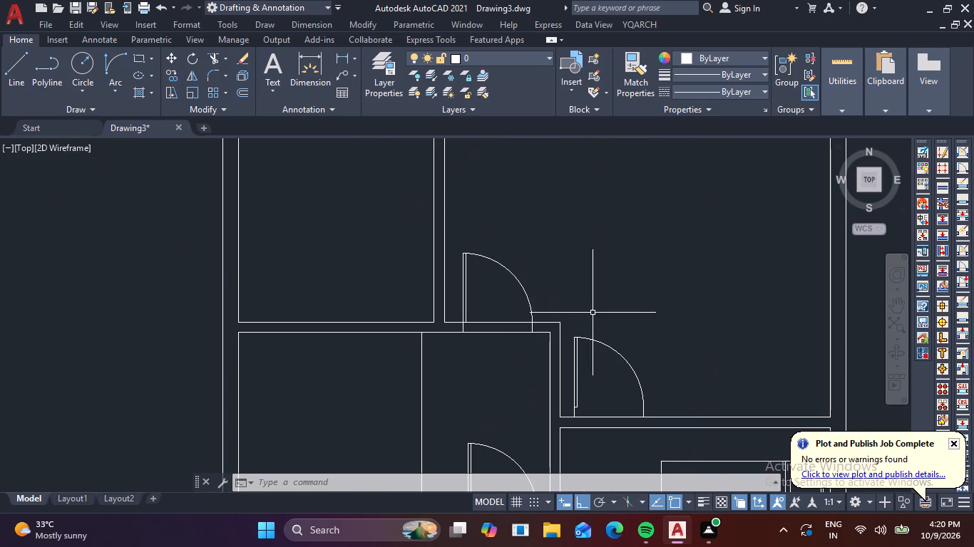
{"action": "key", "text": "Escape"}
{"action": "key", "text": "t"}
{"action": "type", "text": "r"}
{"action": "key", "text": "space"}
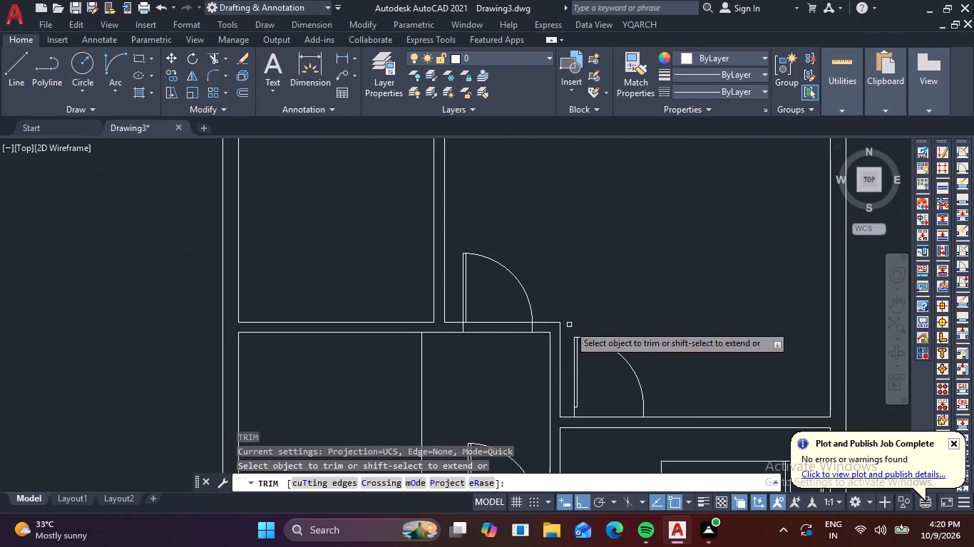
{"action": "left_click_drag", "start_coordinate": [489, 316], "coordinate": [491, 365]}
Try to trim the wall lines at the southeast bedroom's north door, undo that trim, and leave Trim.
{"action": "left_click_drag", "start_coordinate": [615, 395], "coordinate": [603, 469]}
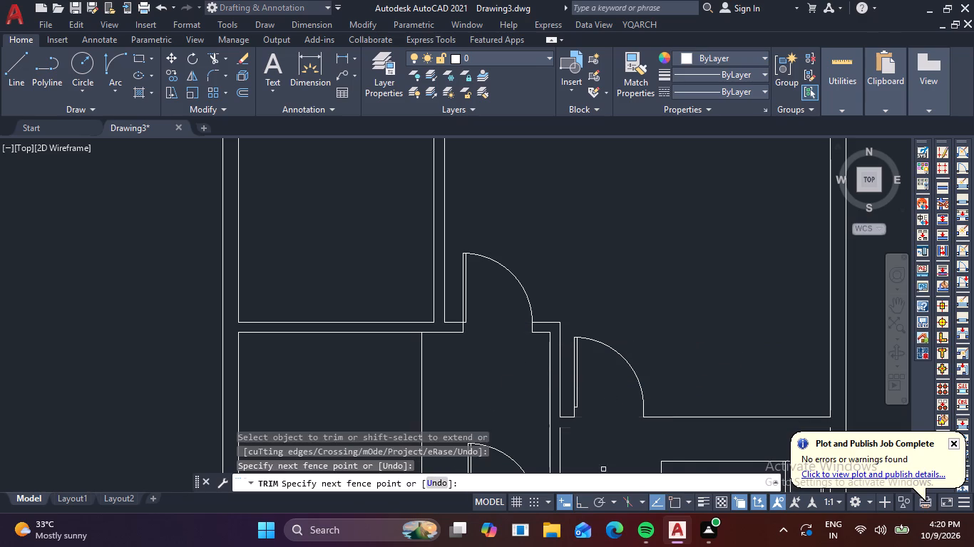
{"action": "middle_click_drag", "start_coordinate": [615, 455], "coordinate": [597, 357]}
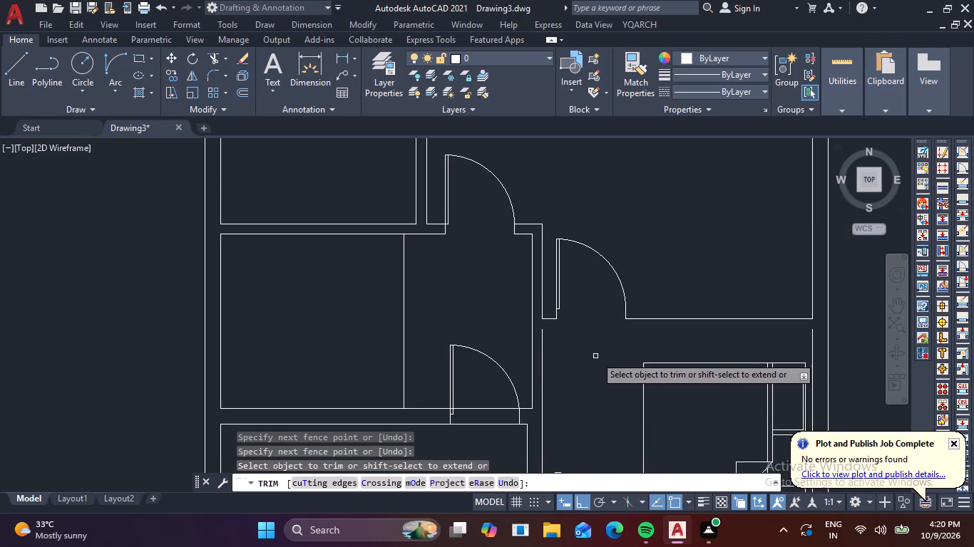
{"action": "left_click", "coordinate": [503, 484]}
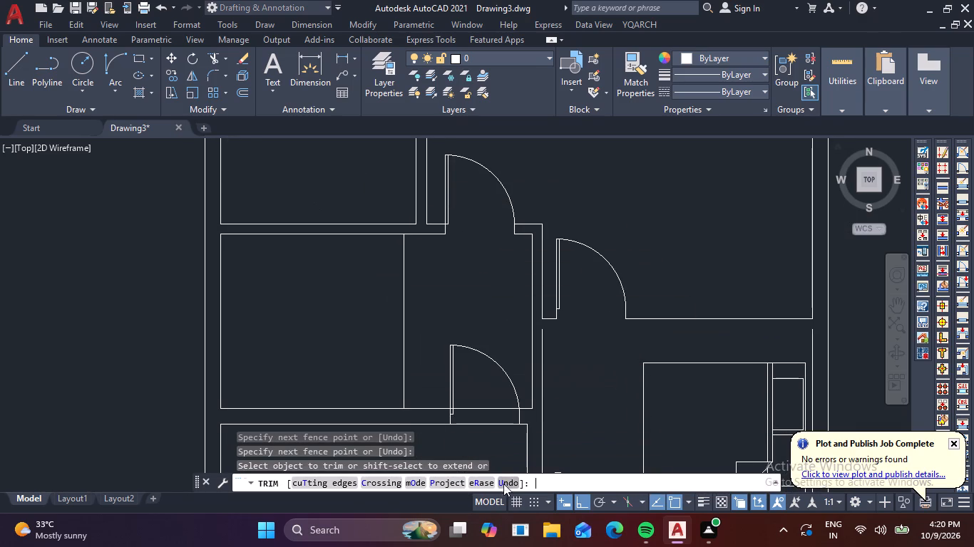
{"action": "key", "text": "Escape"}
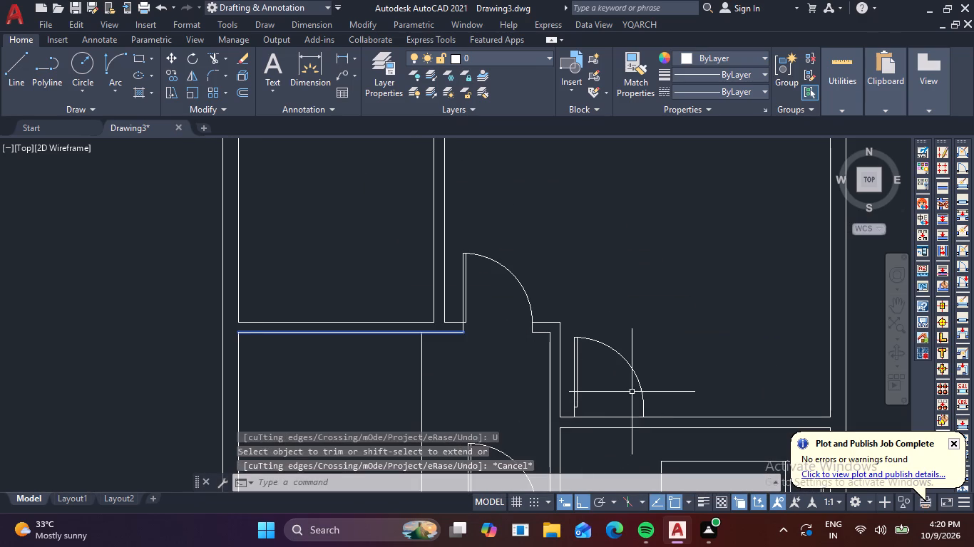
Move the southeast bedroom's north door south from its hinge-side endpoint to the wall's south face so it spans the wall thickness.
{"action": "left_click_drag", "start_coordinate": [632, 391], "coordinate": [632, 375]}
{"action": "left_click", "coordinate": [622, 346]}
{"action": "middle_click_drag", "start_coordinate": [612, 444], "coordinate": [603, 384]}
{"action": "scroll", "coordinate": [558, 384], "scroll_direction": "up", "scroll_amount": 2}
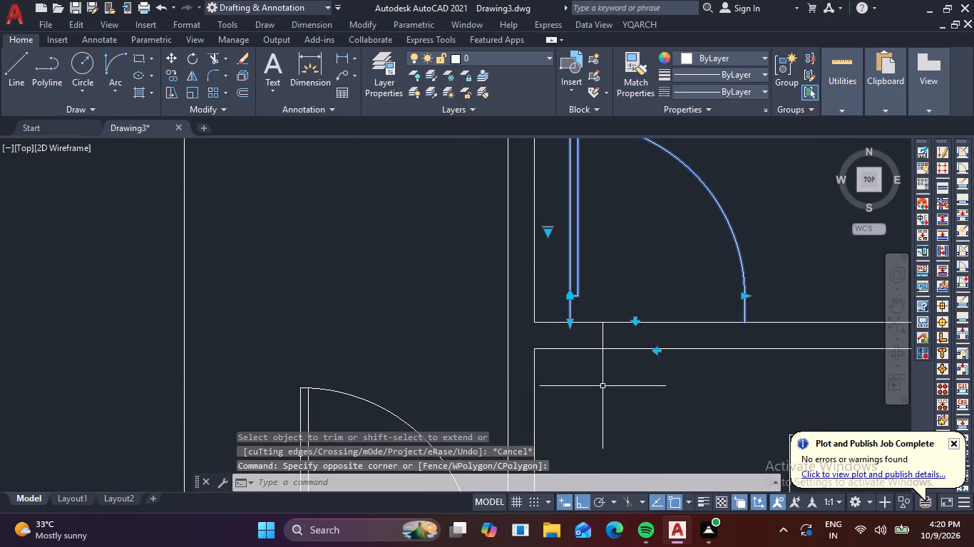
{"action": "key", "text": "m"}
{"action": "key", "text": "space"}
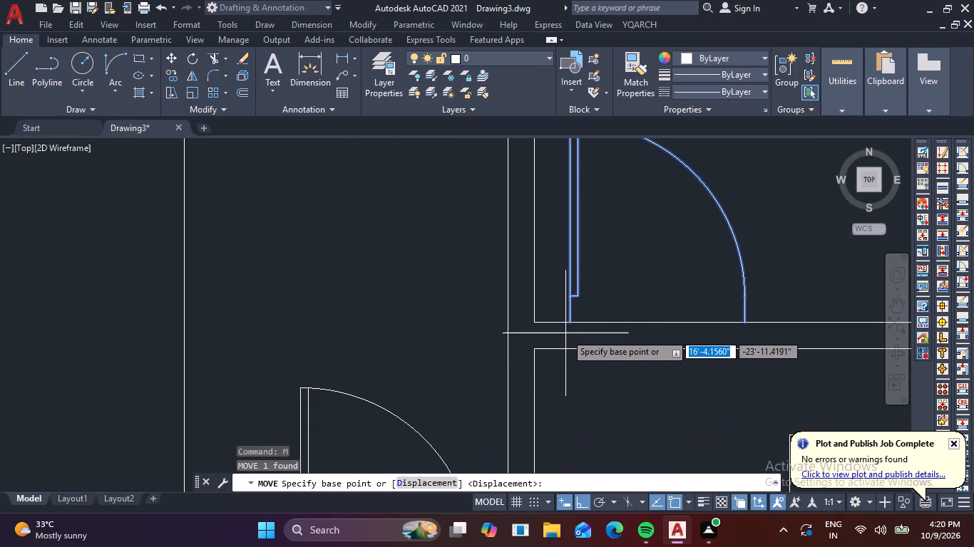
{"action": "left_click", "coordinate": [569, 325]}
{"action": "left_click", "coordinate": [571, 350]}
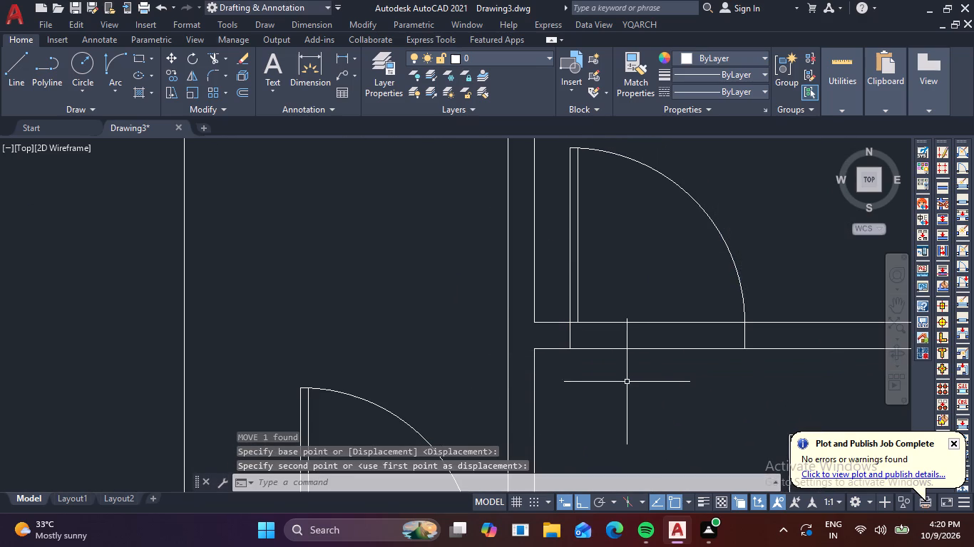
Trim the wall lines across the door openings in the southeast bedroom's north and south walls.
{"action": "key", "text": "Escape"}
{"action": "type", "text": "tr"}
{"action": "key", "text": "space"}
{"action": "left_click_drag", "start_coordinate": [645, 292], "coordinate": [640, 376]}
{"action": "scroll", "coordinate": [645, 395], "scroll_direction": "down", "scroll_amount": 1}
{"action": "middle_click_drag", "start_coordinate": [649, 398], "coordinate": [649, 392]}
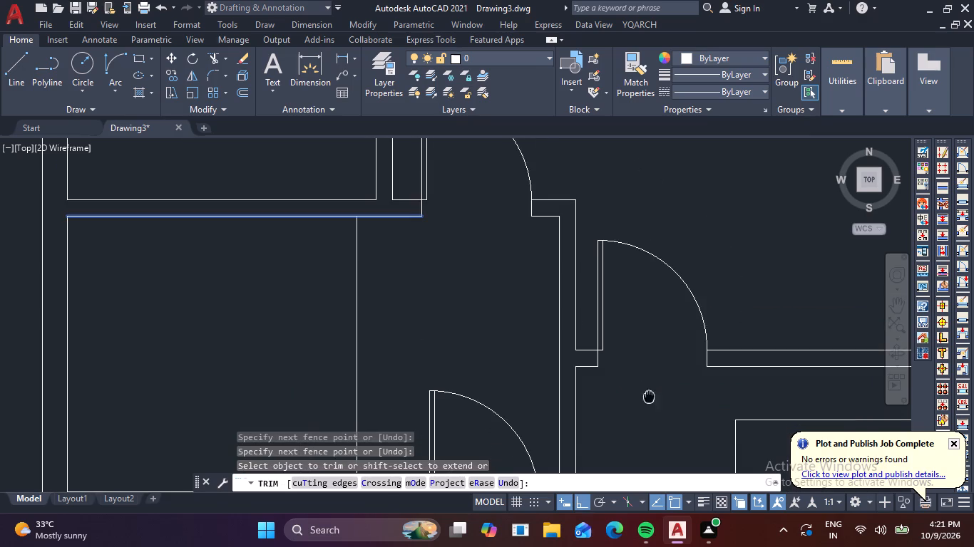
{"action": "middle_click_drag", "start_coordinate": [649, 392], "coordinate": [635, 189]}
{"action": "scroll", "coordinate": [650, 291], "scroll_direction": "down", "scroll_amount": 2}
{"action": "middle_click_drag", "start_coordinate": [649, 268], "coordinate": [641, 204]}
{"action": "scroll", "coordinate": [633, 306], "scroll_direction": "up", "scroll_amount": 3}
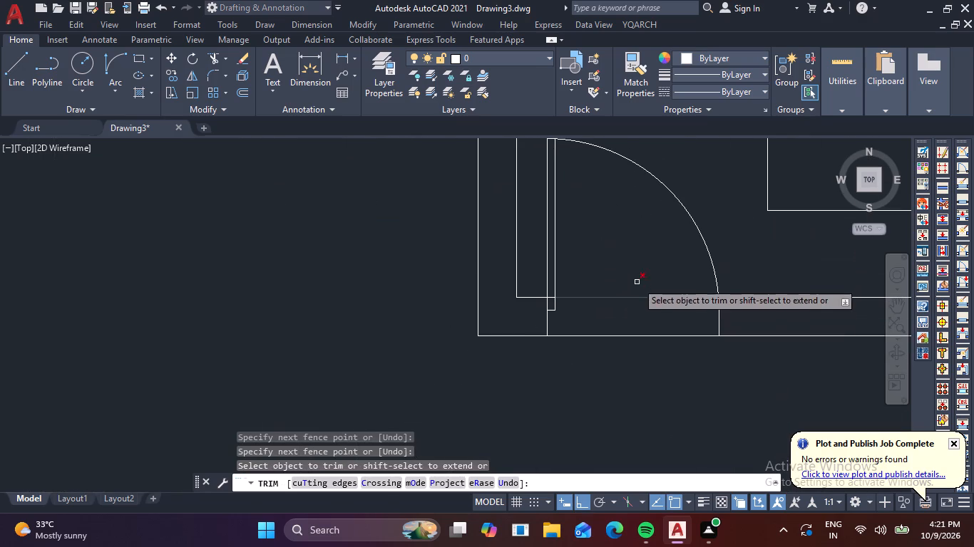
{"action": "left_click_drag", "start_coordinate": [636, 291], "coordinate": [635, 360]}
Trim both wall lines across the door opening in the divided west room's south wall.
{"action": "scroll", "coordinate": [630, 338], "scroll_direction": "down", "scroll_amount": 2}
{"action": "left_click_drag", "start_coordinate": [511, 187], "coordinate": [517, 242]}
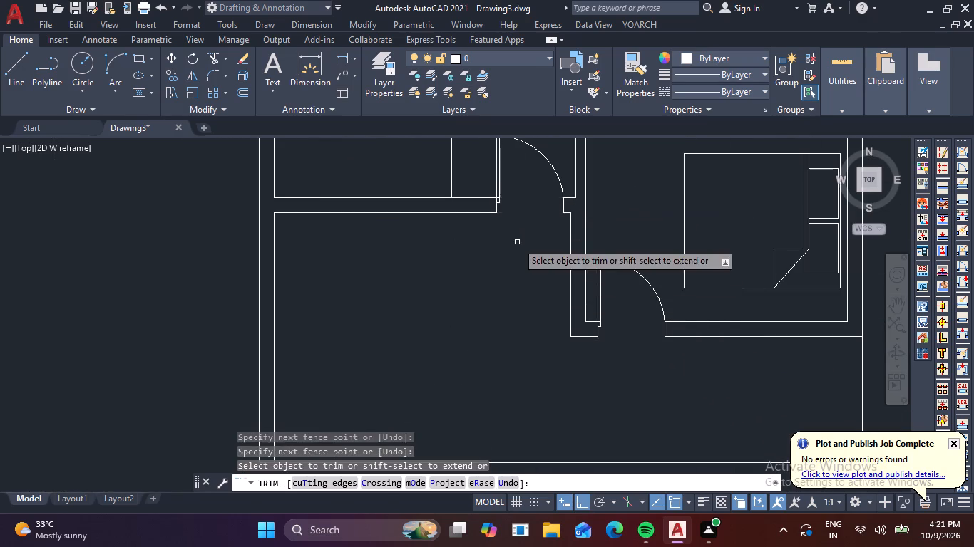
Trim the inner and outer wall lines across the door opening in the west bedroom's east wall.
{"action": "scroll", "coordinate": [517, 242], "scroll_direction": "down", "scroll_amount": 3}
{"action": "middle_click_drag", "start_coordinate": [517, 245], "coordinate": [511, 317]}
{"action": "scroll", "coordinate": [516, 222], "scroll_direction": "up", "scroll_amount": 2}
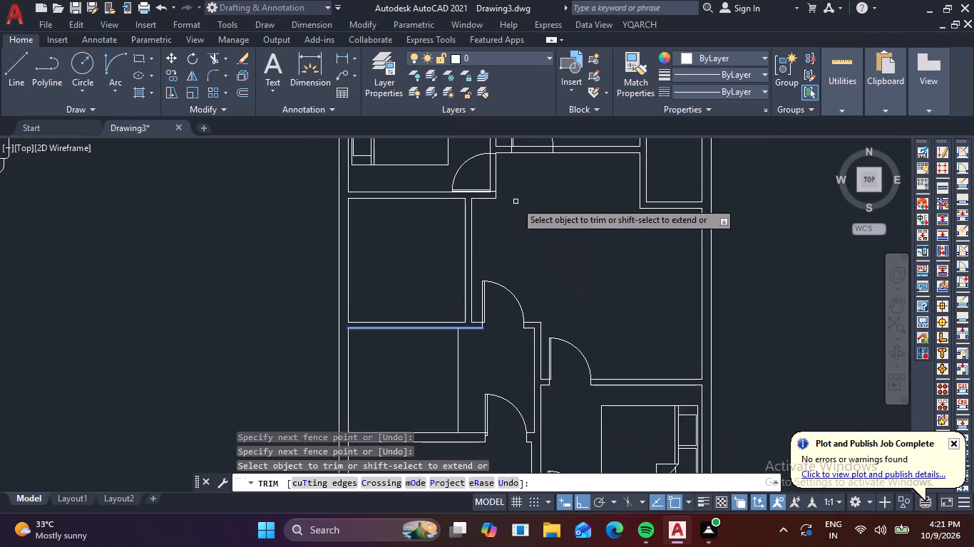
{"action": "middle_click_drag", "start_coordinate": [516, 200], "coordinate": [537, 277]}
{"action": "scroll", "coordinate": [530, 266], "scroll_direction": "up", "scroll_amount": 3}
{"action": "left_click_drag", "start_coordinate": [432, 224], "coordinate": [470, 224]}
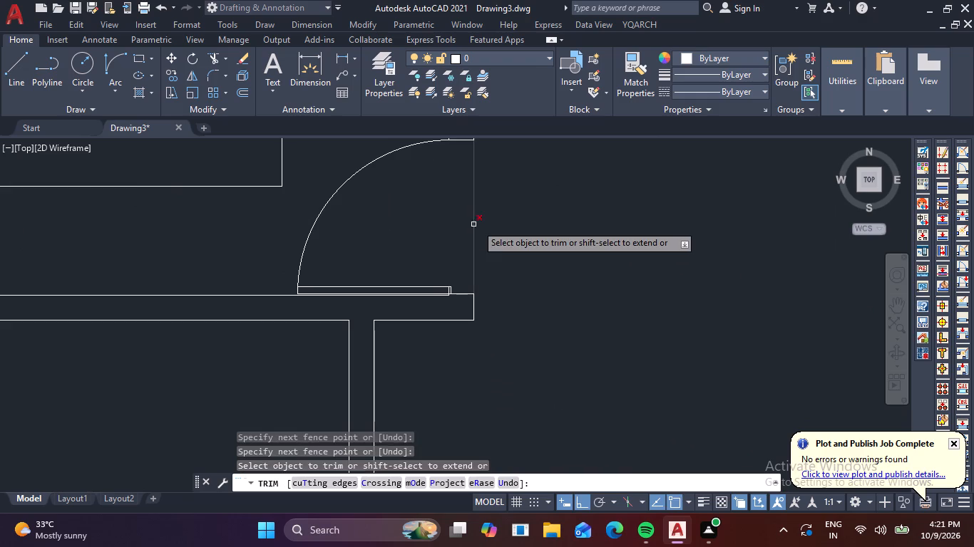
{"action": "left_click_drag", "start_coordinate": [494, 224], "coordinate": [459, 215]}
Trim the wall lines across the door opening in the north-central bedroom's south wall, and finish trimming.
{"action": "scroll", "coordinate": [459, 215], "scroll_direction": "down", "scroll_amount": 2}
{"action": "left_click_drag", "start_coordinate": [529, 163], "coordinate": [529, 199]}
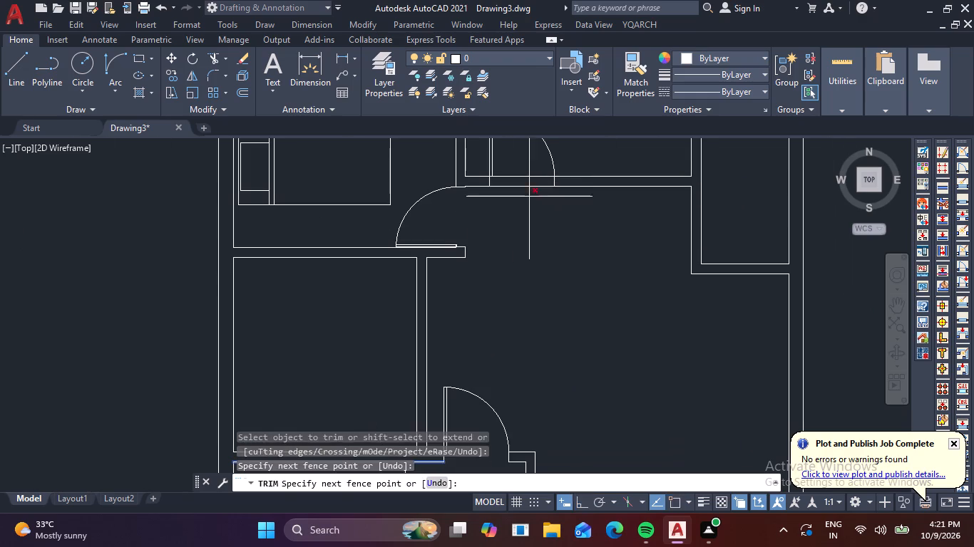
{"action": "left_click_drag", "start_coordinate": [529, 199], "coordinate": [529, 205]}
{"action": "scroll", "coordinate": [529, 205], "scroll_direction": "down", "scroll_amount": 2}
{"action": "middle_click_drag", "start_coordinate": [529, 212], "coordinate": [549, 293]}
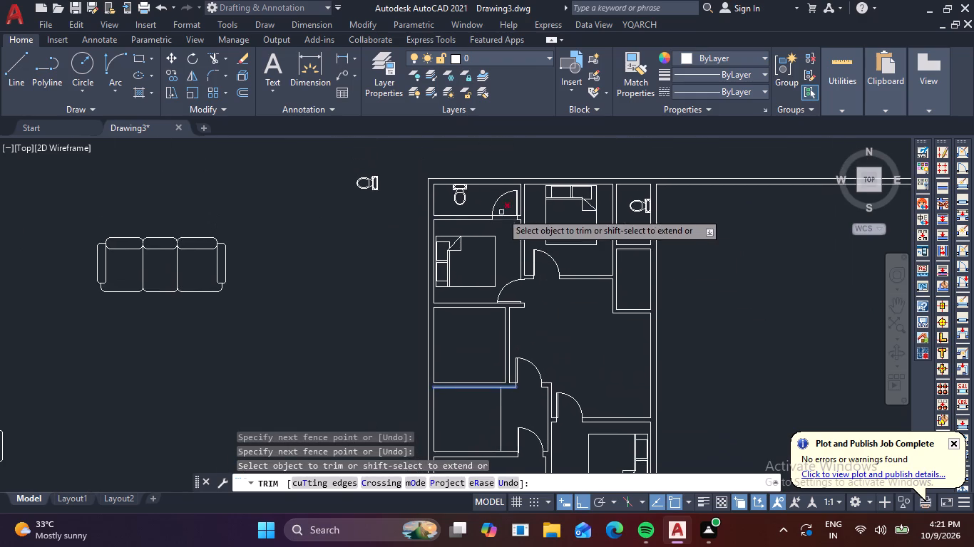
{"action": "scroll", "coordinate": [499, 207], "scroll_direction": "up", "scroll_amount": 3}
{"action": "key", "text": "Escape"}
Scale the northwest bathroom's door by a factor of about 0.77 about its hinge-side endpoint on the wall's south face.
{"action": "left_click_drag", "start_coordinate": [515, 201], "coordinate": [461, 173]}
{"action": "left_click", "coordinate": [419, 153]}
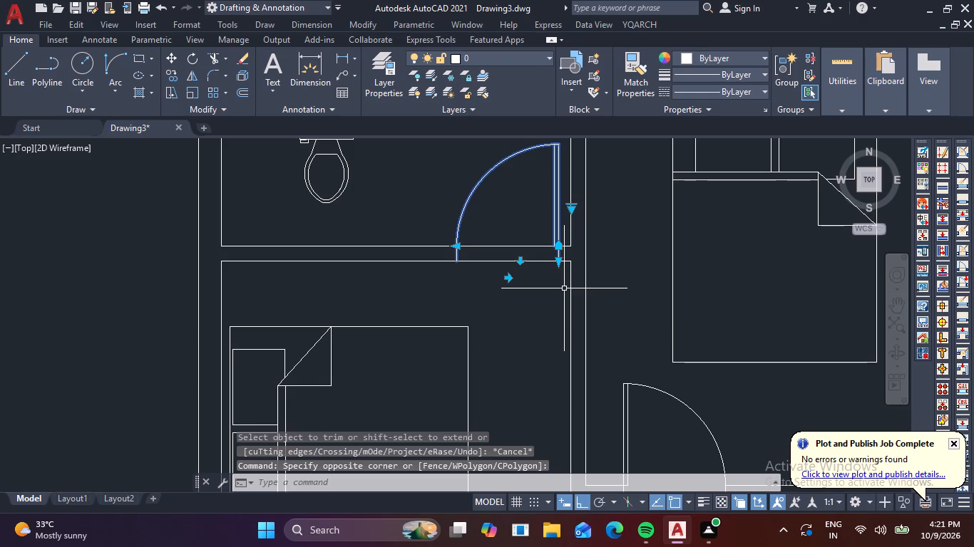
{"action": "key", "text": "s"}
{"action": "type", "text": "c"}
{"action": "key", "text": "space"}
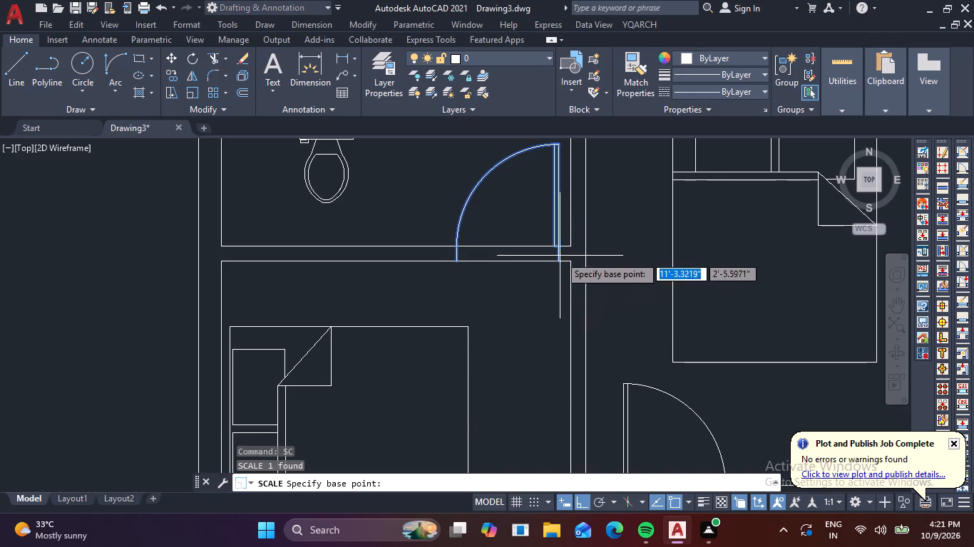
{"action": "left_click", "coordinate": [560, 261]}
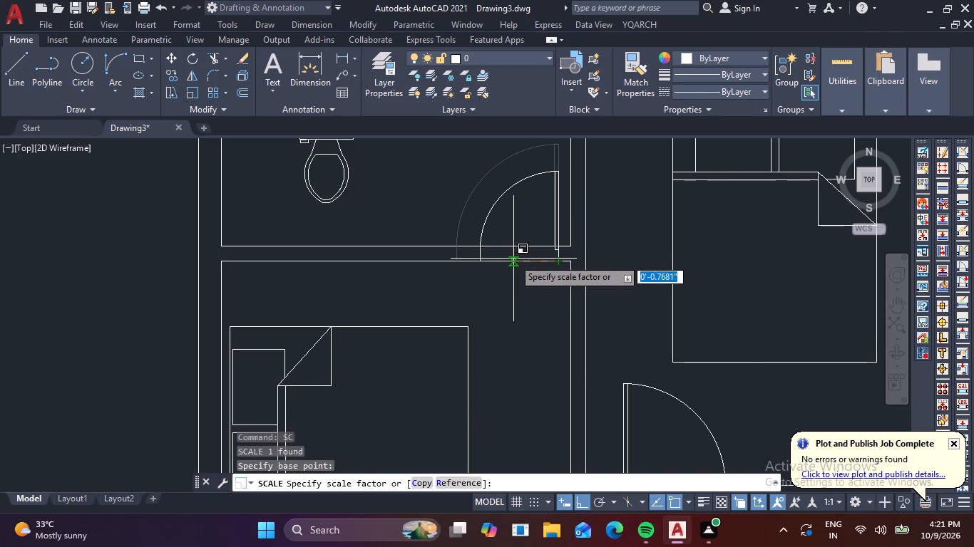
{"action": "left_click", "coordinate": [513, 259]}
Copy the resized bathroom door due east into the open space beyond the northeast bathroom.
{"action": "left_click_drag", "start_coordinate": [515, 219], "coordinate": [508, 203]}
{"action": "left_click", "coordinate": [498, 189]}
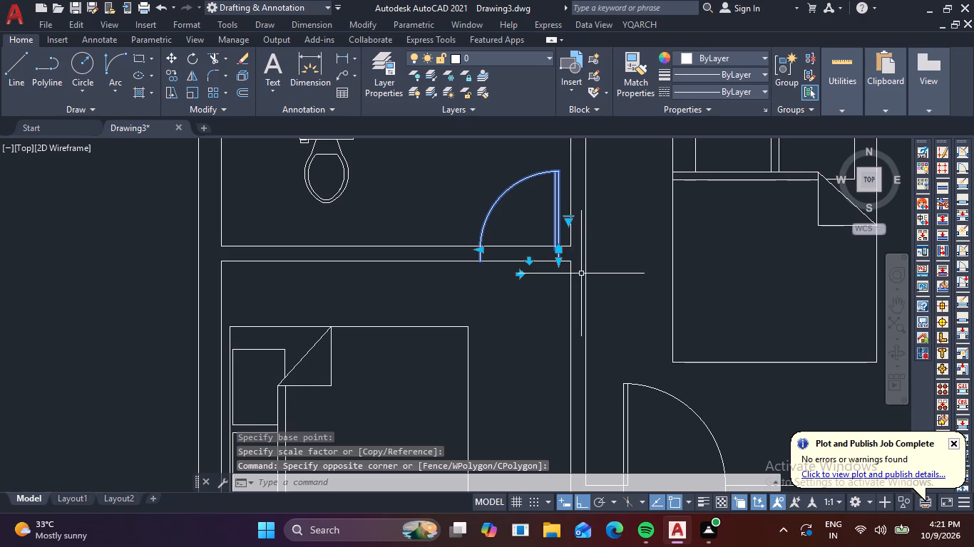
{"action": "key", "text": "c"}
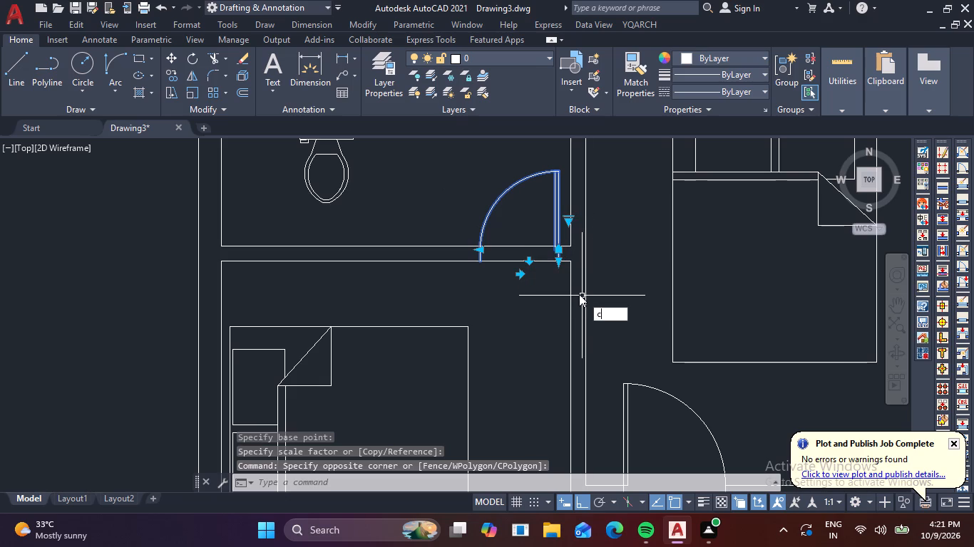
{"action": "key", "text": "o"}
{"action": "key", "text": "space"}
{"action": "left_click", "coordinate": [563, 259]}
{"action": "scroll", "coordinate": [421, 316], "scroll_direction": "down", "scroll_amount": 2}
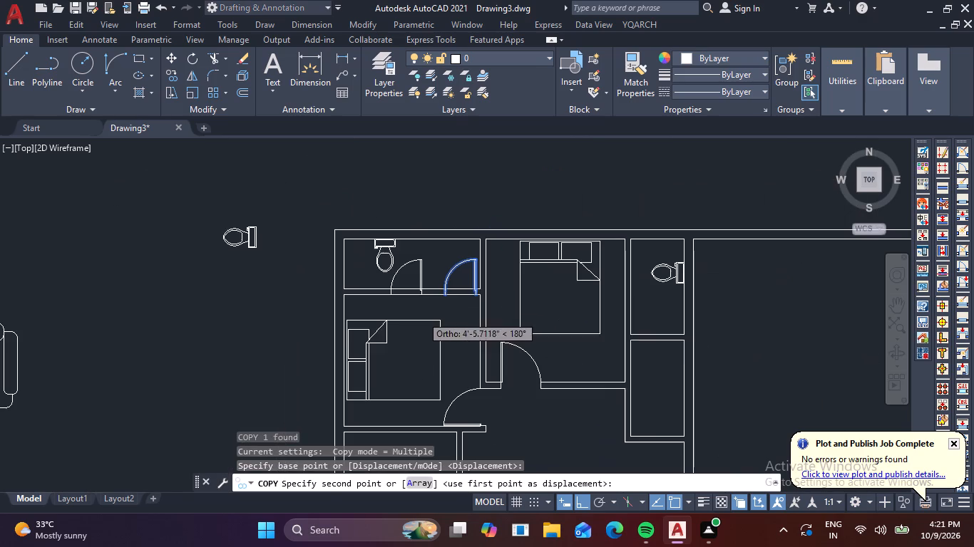
{"action": "left_click", "coordinate": [766, 326]}
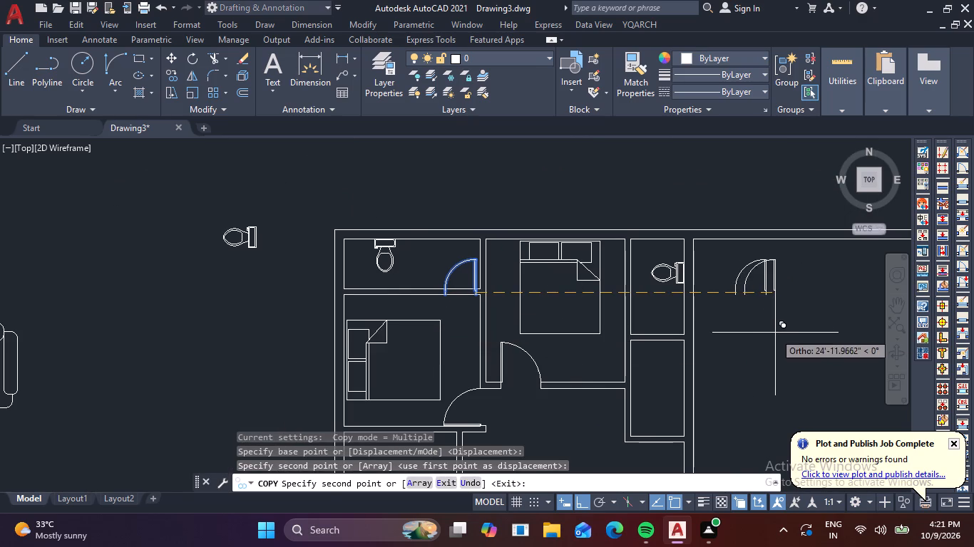
{"action": "key", "text": "Escape"}
Rotate the copied door 270° about its hinge-side endpoint so its leaf points east.
{"action": "left_click_drag", "start_coordinate": [774, 317], "coordinate": [771, 309]}
{"action": "left_click", "coordinate": [756, 276]}
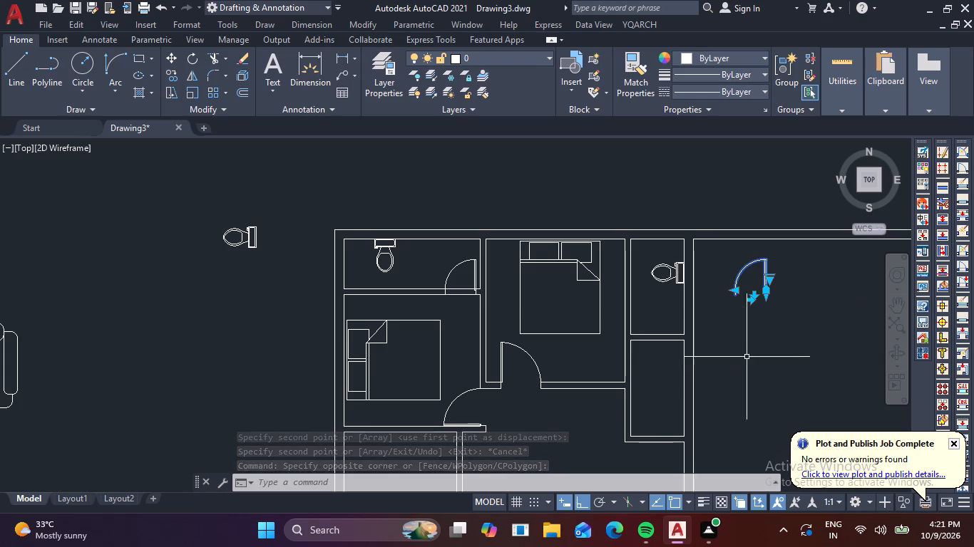
{"action": "key", "text": "r"}
{"action": "key", "text": "o"}
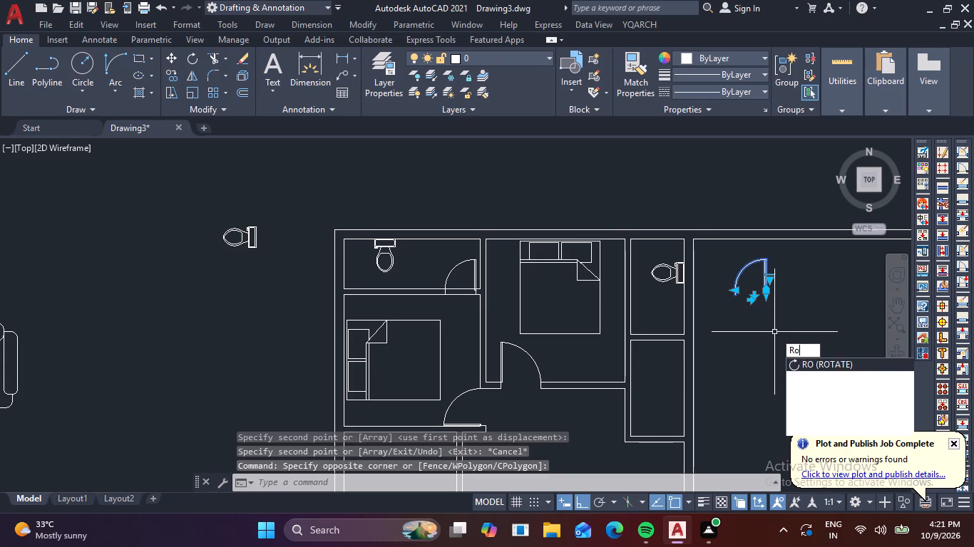
{"action": "key", "text": "space"}
{"action": "left_click", "coordinate": [767, 298]}
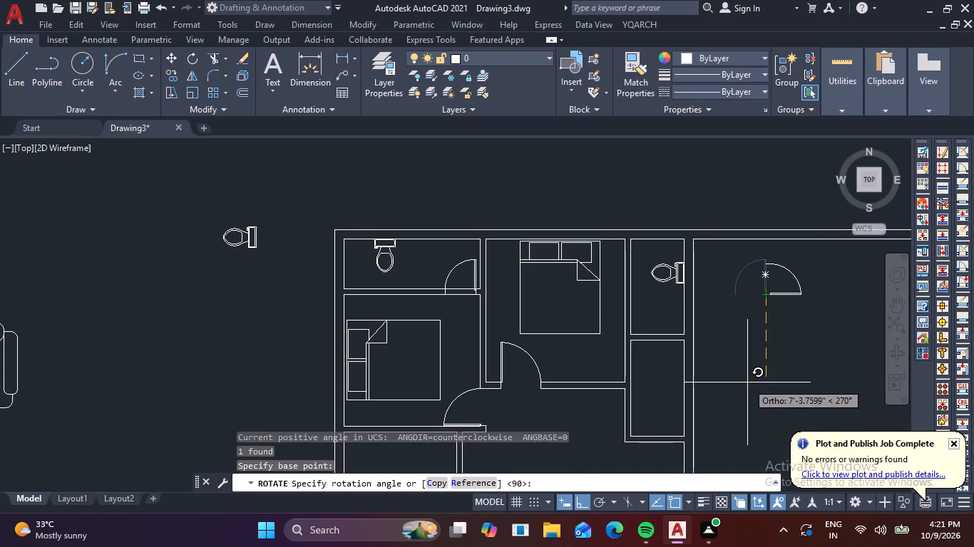
{"action": "left_click", "coordinate": [747, 382]}
Move the rotated door by its hinge-side endpoint onto the northeast bathroom's west wall, near the room's south end.
{"action": "left_click_drag", "start_coordinate": [822, 314], "coordinate": [769, 265]}
{"action": "left_click", "coordinate": [764, 259]}
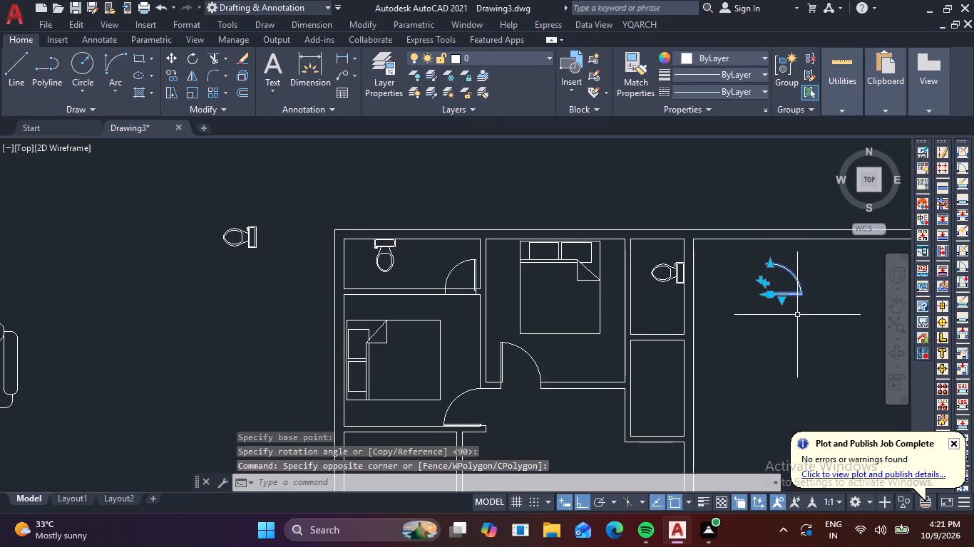
{"action": "key", "text": "m"}
{"action": "key", "text": "space"}
{"action": "left_click", "coordinate": [763, 296]}
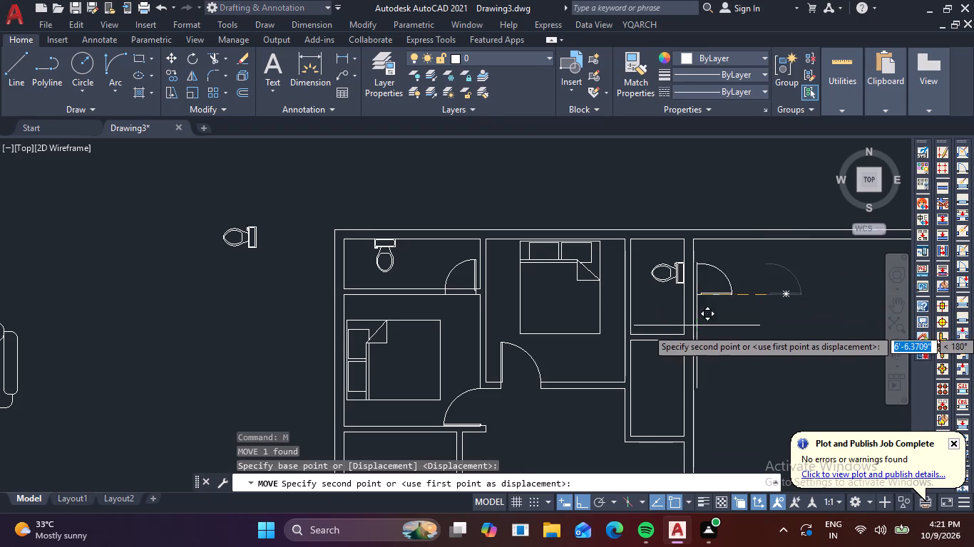
{"action": "key", "text": "F8"}
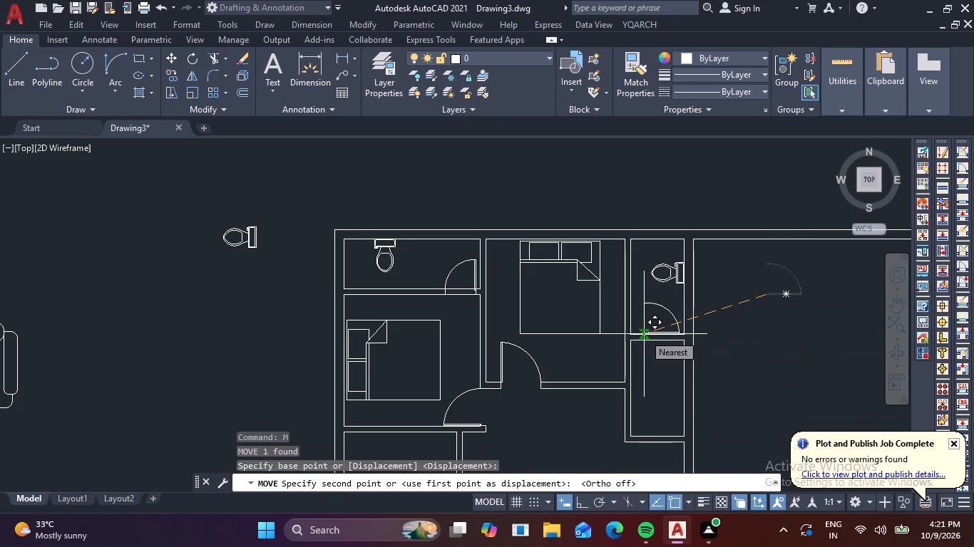
{"action": "scroll", "coordinate": [641, 323], "scroll_direction": "up", "scroll_amount": 2}
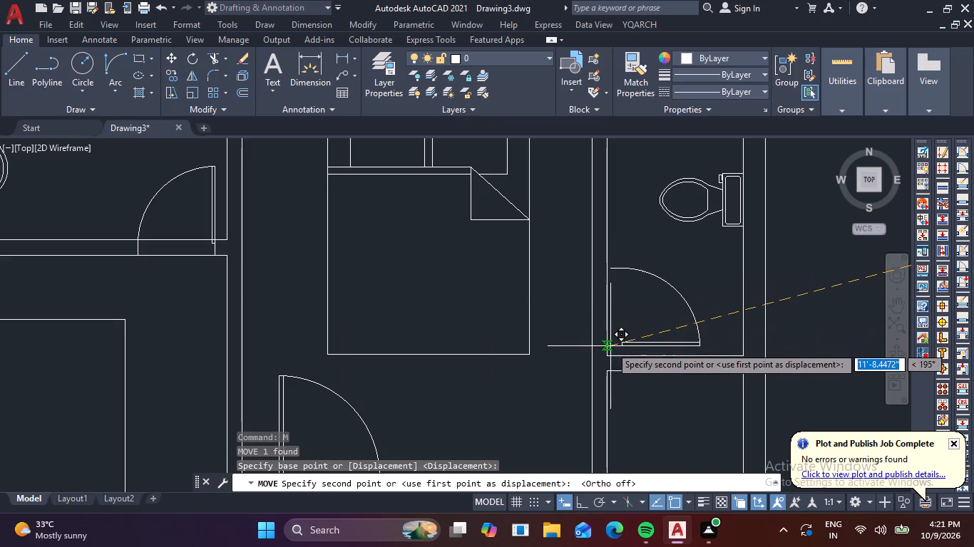
{"action": "left_click", "coordinate": [591, 325]}
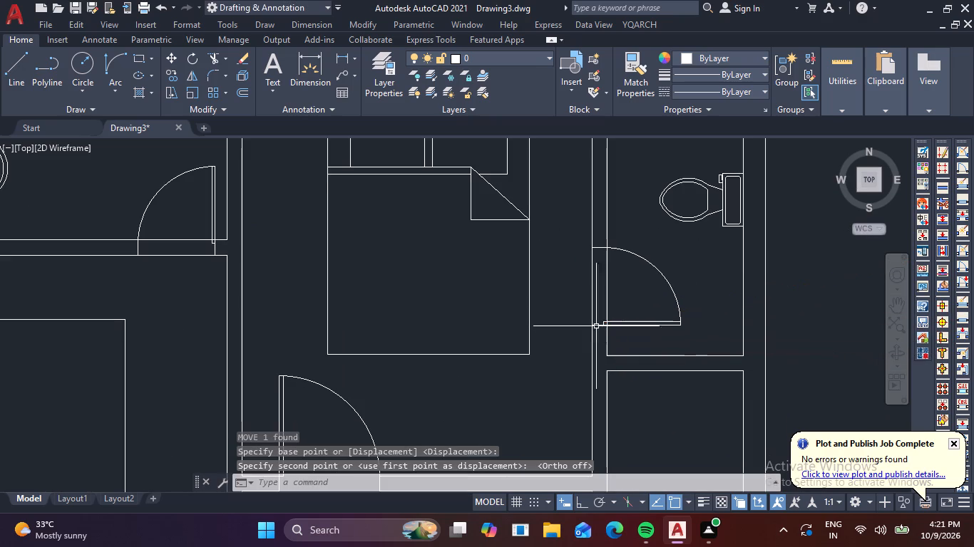
{"action": "key", "text": "Escape"}
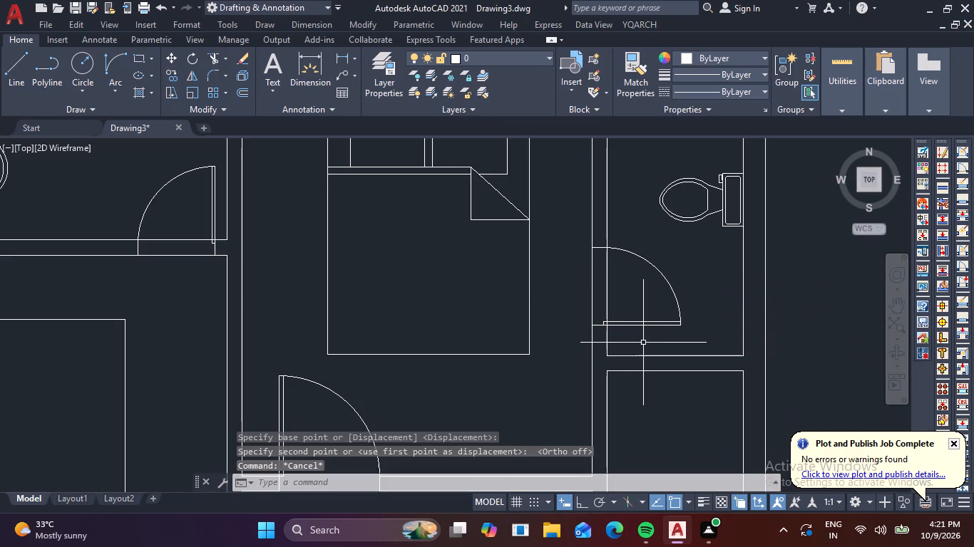
Trim the wall lines across the door opening in the northeast bathroom's west wall, and finish trimming.
{"action": "key", "text": "t"}
{"action": "type", "text": "r"}
{"action": "key", "text": "space"}
{"action": "left_click_drag", "start_coordinate": [631, 298], "coordinate": [578, 290]}
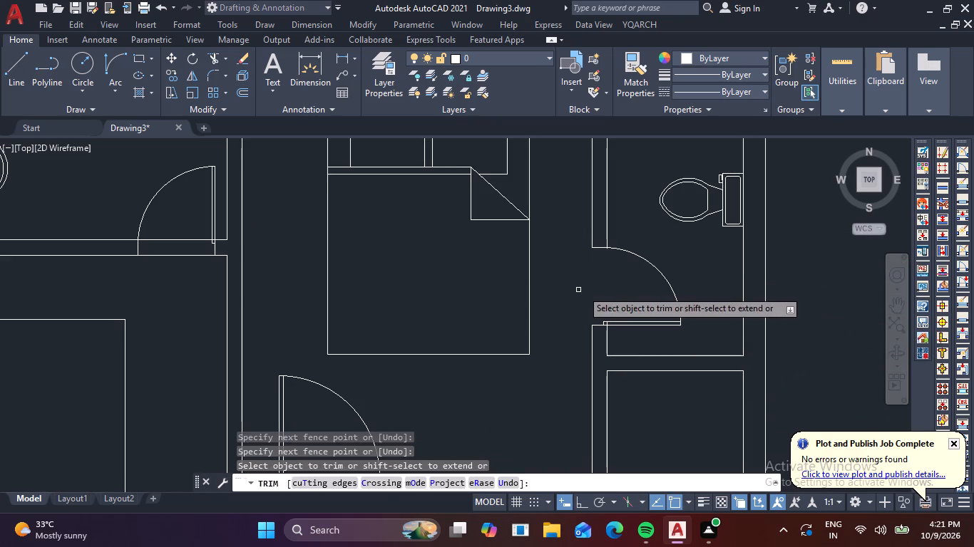
{"action": "key", "text": "Escape"}
Copy the northeast bathroom's door east into the open space beyond the bathroom.
{"action": "scroll", "coordinate": [587, 290], "scroll_direction": "down", "scroll_amount": 1}
{"action": "left_click_drag", "start_coordinate": [667, 316], "coordinate": [660, 307]}
{"action": "left_click", "coordinate": [640, 286]}
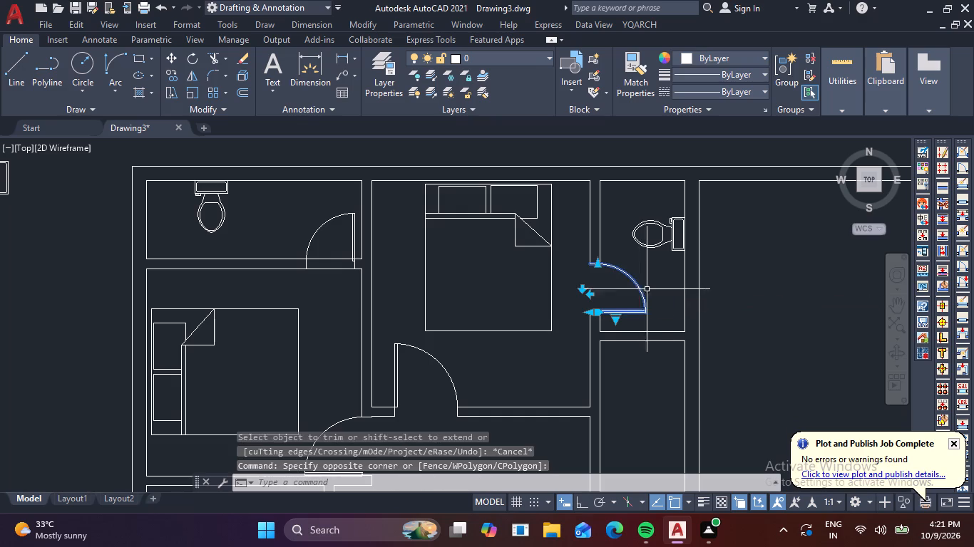
{"action": "key", "text": "c"}
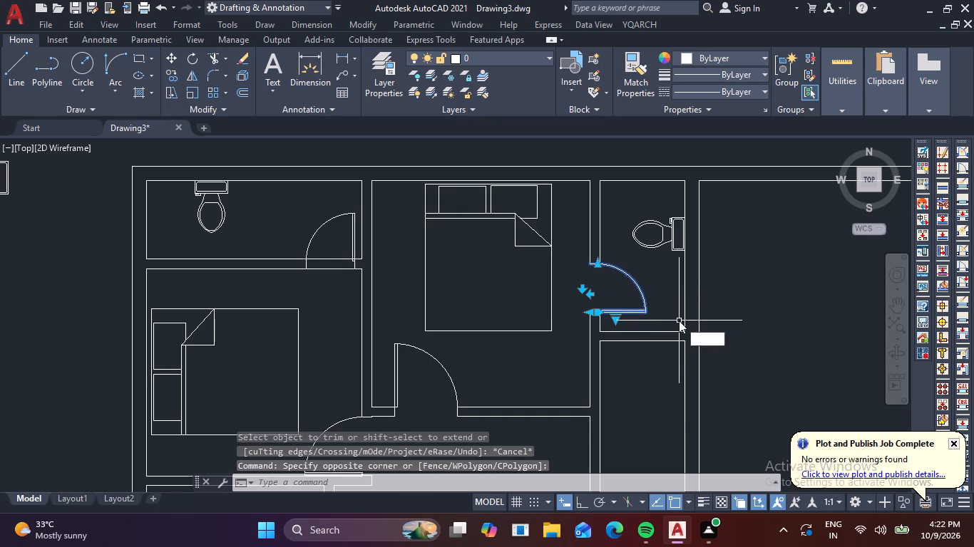
{"action": "key", "text": "o"}
{"action": "key", "text": "space"}
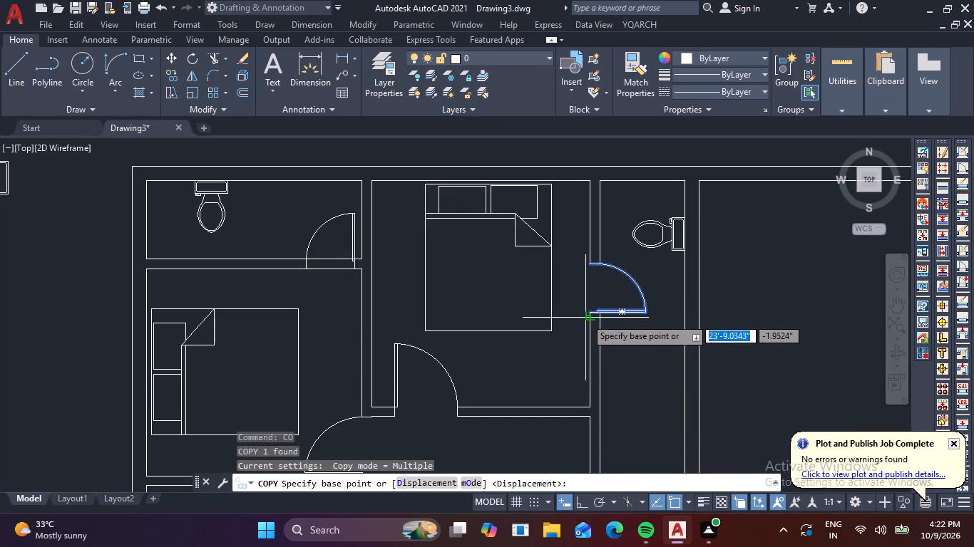
{"action": "left_click", "coordinate": [587, 312]}
{"action": "left_click", "coordinate": [740, 316]}
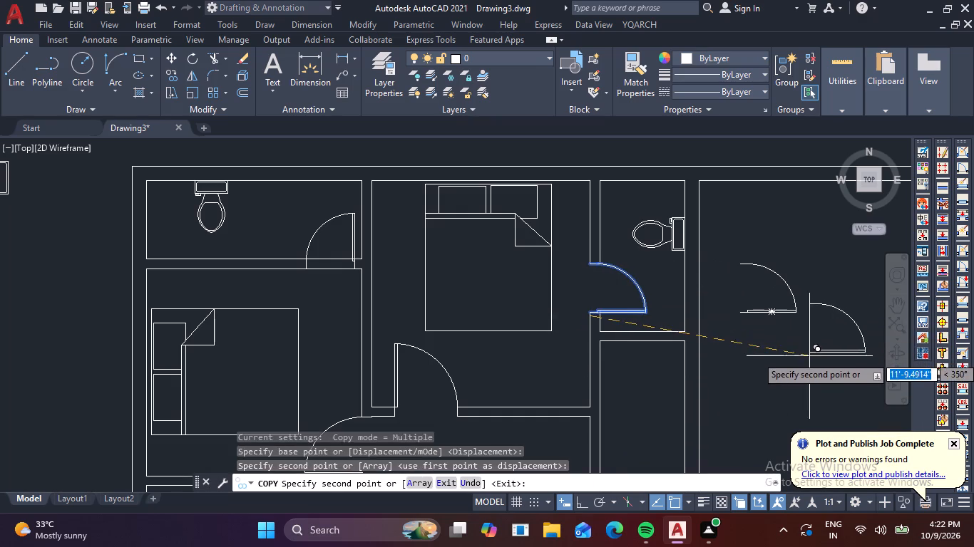
{"action": "key", "text": "Escape"}
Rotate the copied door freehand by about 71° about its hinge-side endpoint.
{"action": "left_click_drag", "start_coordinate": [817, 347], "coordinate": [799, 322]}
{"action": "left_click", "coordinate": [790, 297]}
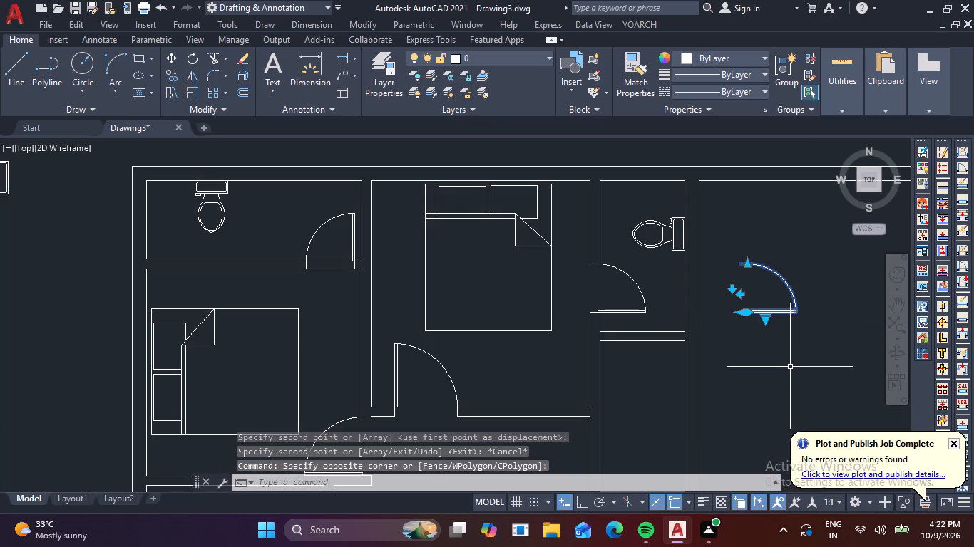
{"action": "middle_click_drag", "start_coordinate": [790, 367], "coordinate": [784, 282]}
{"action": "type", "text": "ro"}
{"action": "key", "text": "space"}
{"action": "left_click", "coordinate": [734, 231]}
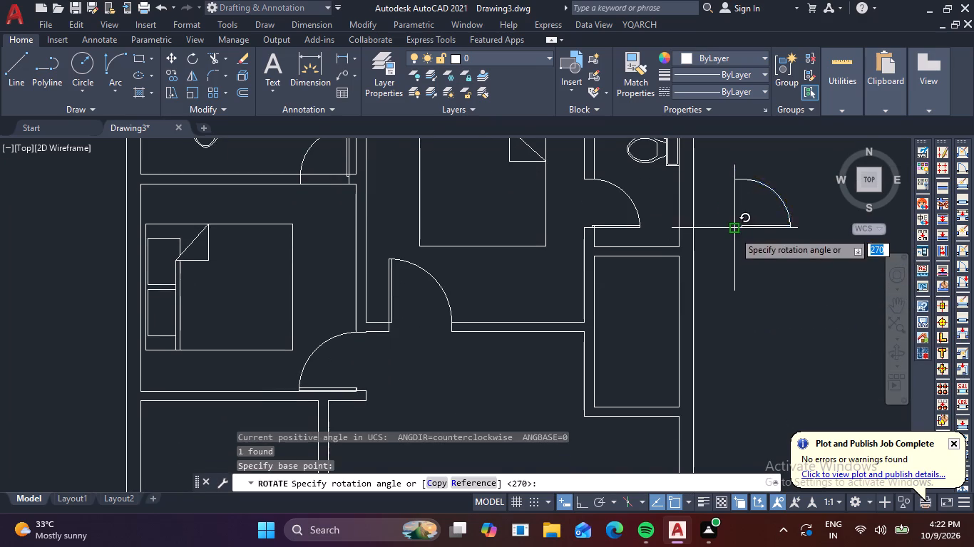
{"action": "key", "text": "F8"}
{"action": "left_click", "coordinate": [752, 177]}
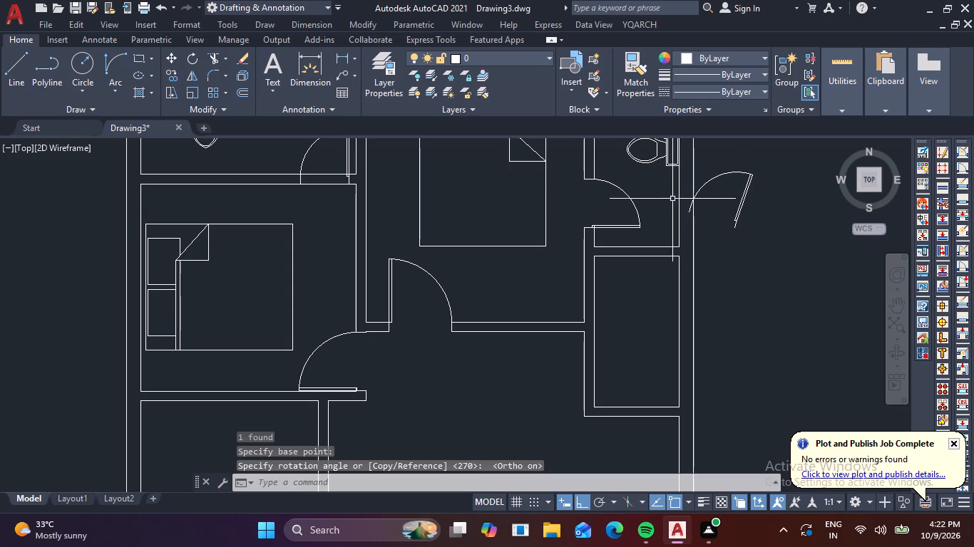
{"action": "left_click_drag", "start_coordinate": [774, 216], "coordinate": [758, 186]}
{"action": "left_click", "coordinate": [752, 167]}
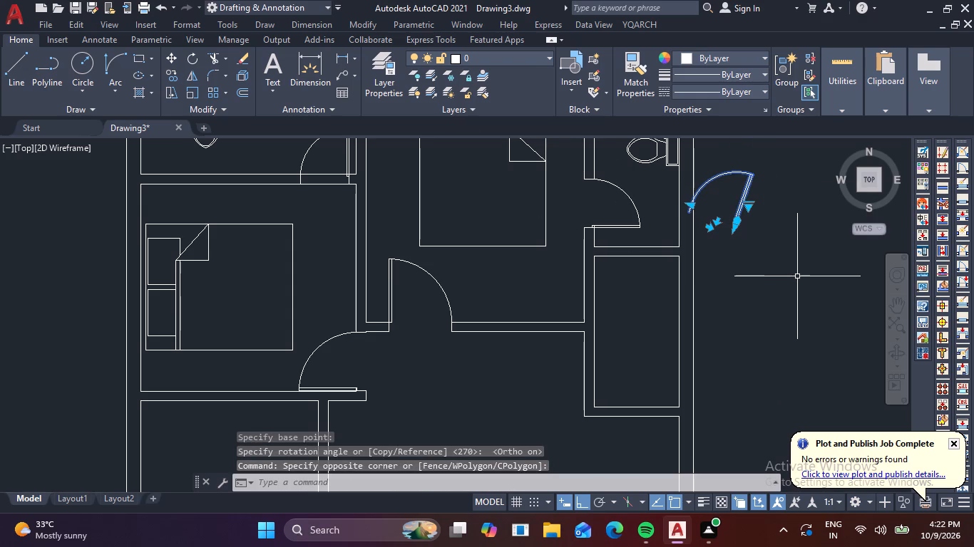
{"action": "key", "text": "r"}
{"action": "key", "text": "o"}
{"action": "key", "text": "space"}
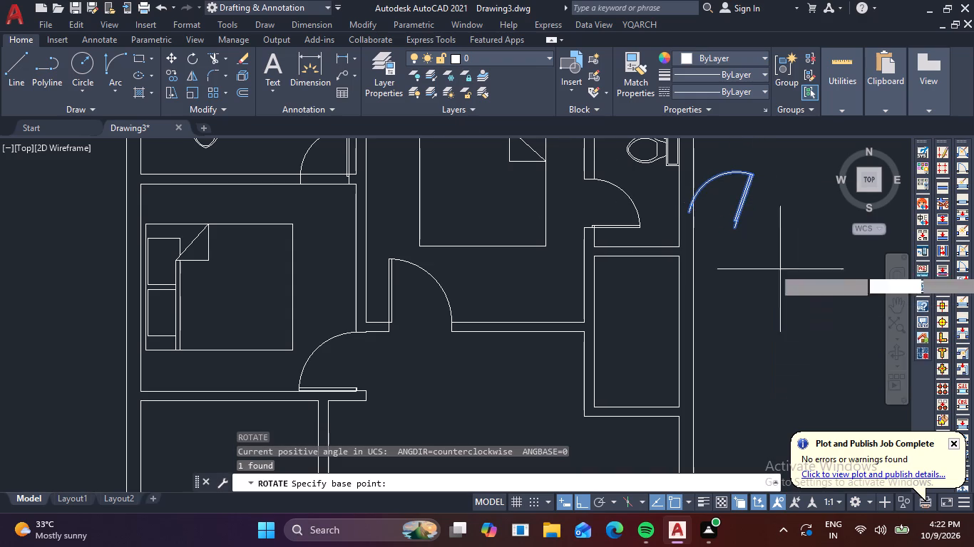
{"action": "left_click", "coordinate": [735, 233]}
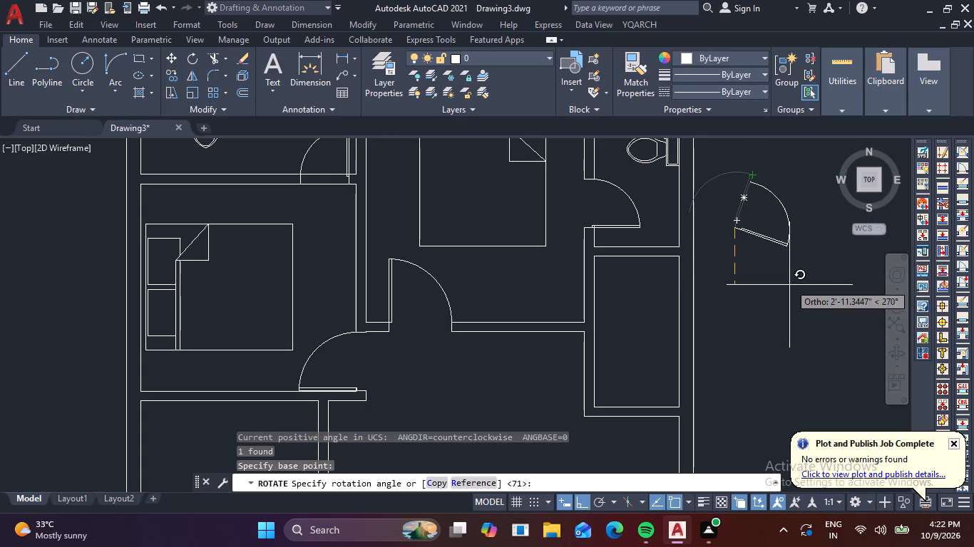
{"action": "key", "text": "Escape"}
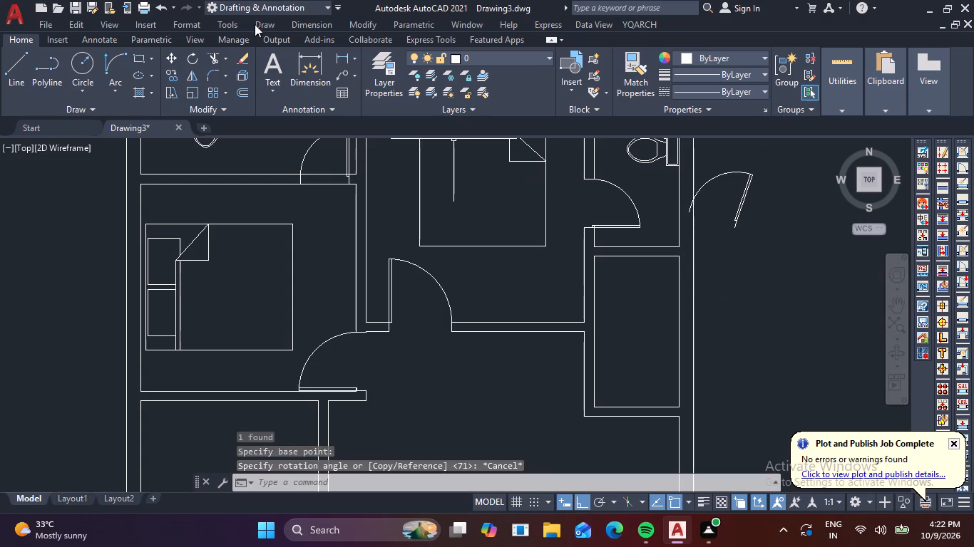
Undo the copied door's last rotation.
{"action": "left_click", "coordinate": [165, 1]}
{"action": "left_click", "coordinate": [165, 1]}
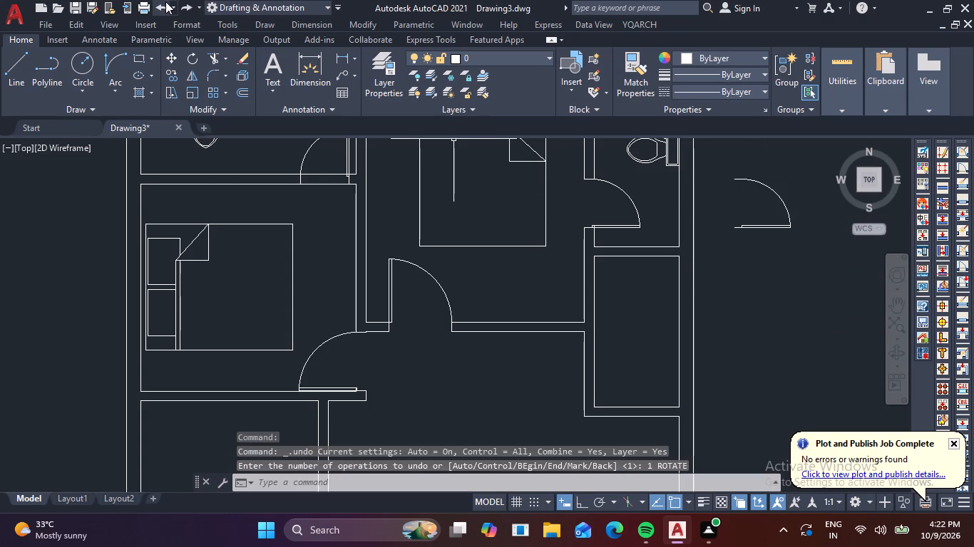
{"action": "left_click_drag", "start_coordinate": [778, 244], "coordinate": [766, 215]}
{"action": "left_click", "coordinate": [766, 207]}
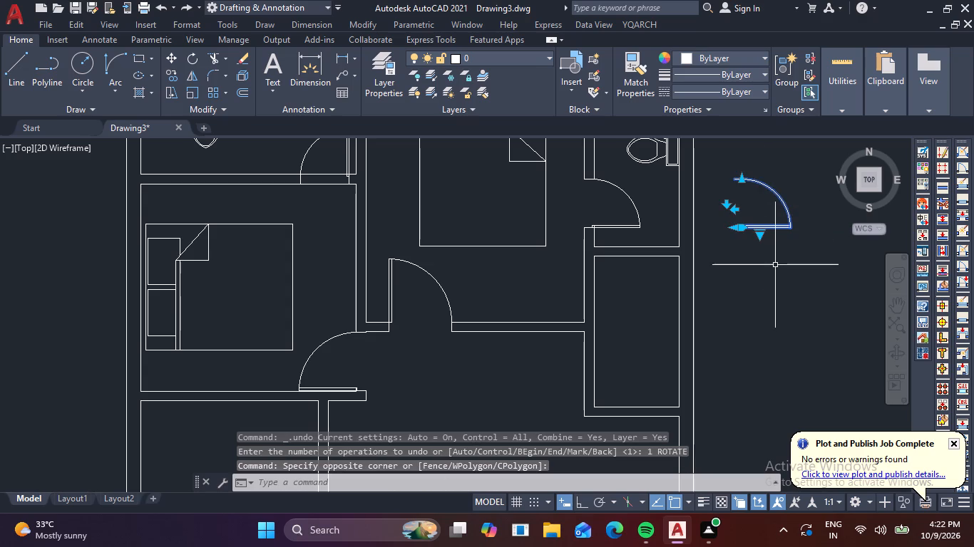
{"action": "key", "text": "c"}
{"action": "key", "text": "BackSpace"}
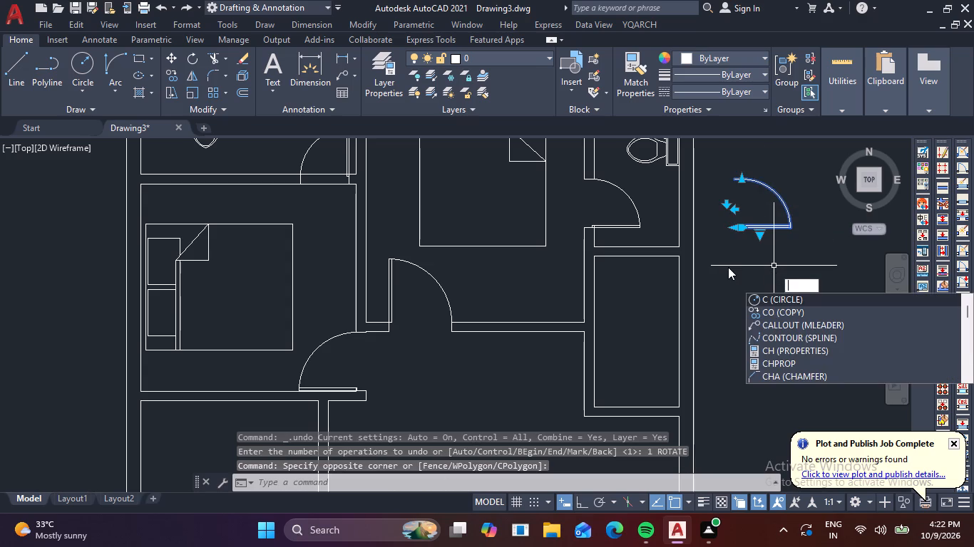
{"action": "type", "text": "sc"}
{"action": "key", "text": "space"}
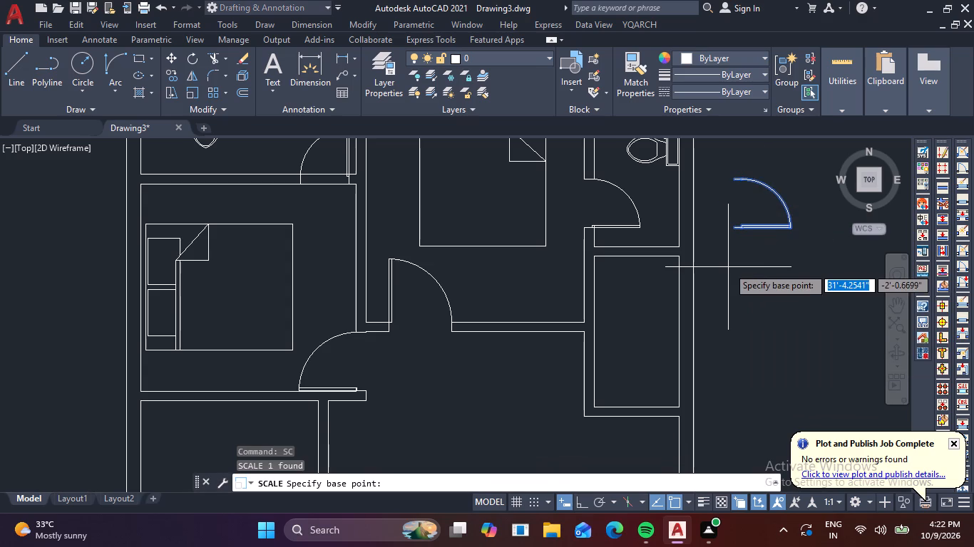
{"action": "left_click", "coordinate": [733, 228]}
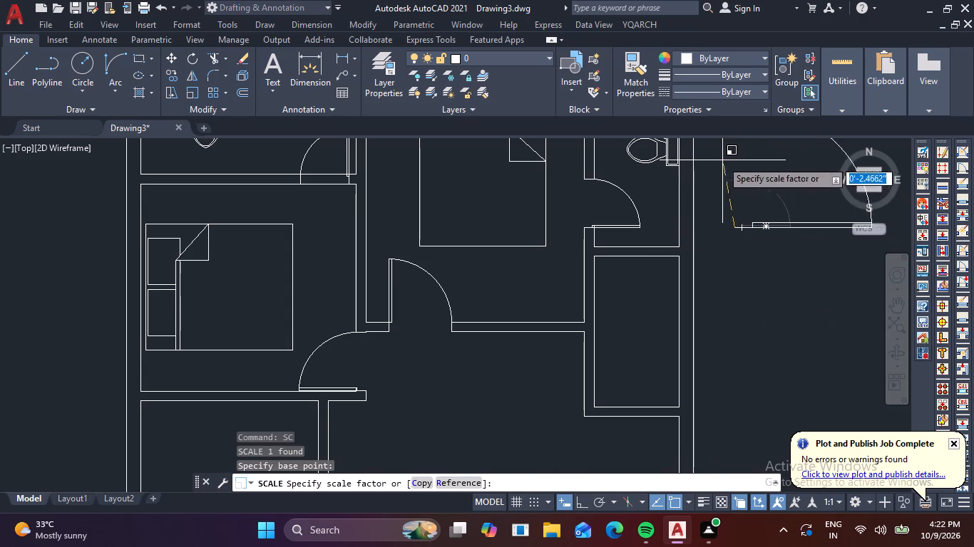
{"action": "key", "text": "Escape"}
Rotate the copied door 90° about its hinge-side endpoint so its leaf points north.
{"action": "left_click_drag", "start_coordinate": [776, 249], "coordinate": [770, 226]}
{"action": "left_click", "coordinate": [756, 210]}
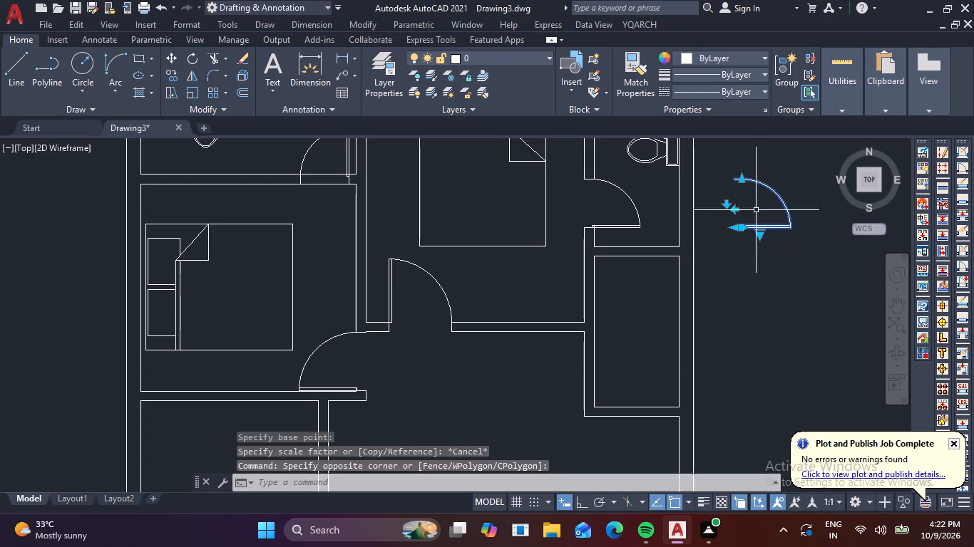
{"action": "key", "text": "r"}
{"action": "key", "text": "o"}
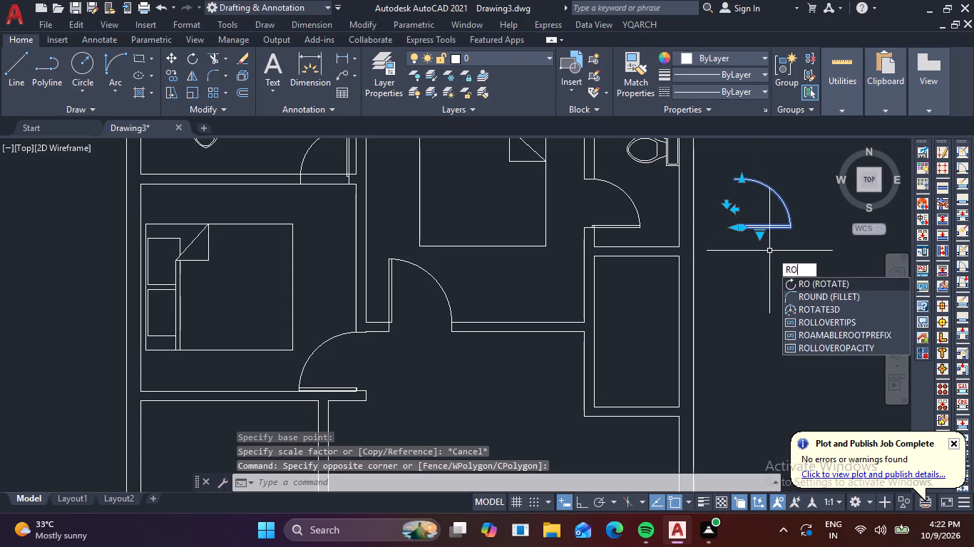
{"action": "key", "text": "space"}
{"action": "left_click", "coordinate": [731, 231]}
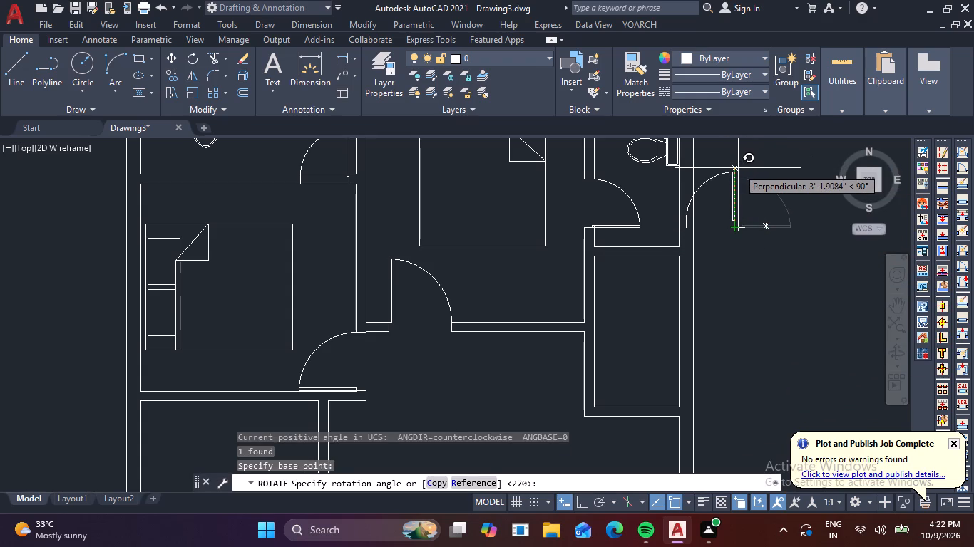
{"action": "key", "text": "F8"}
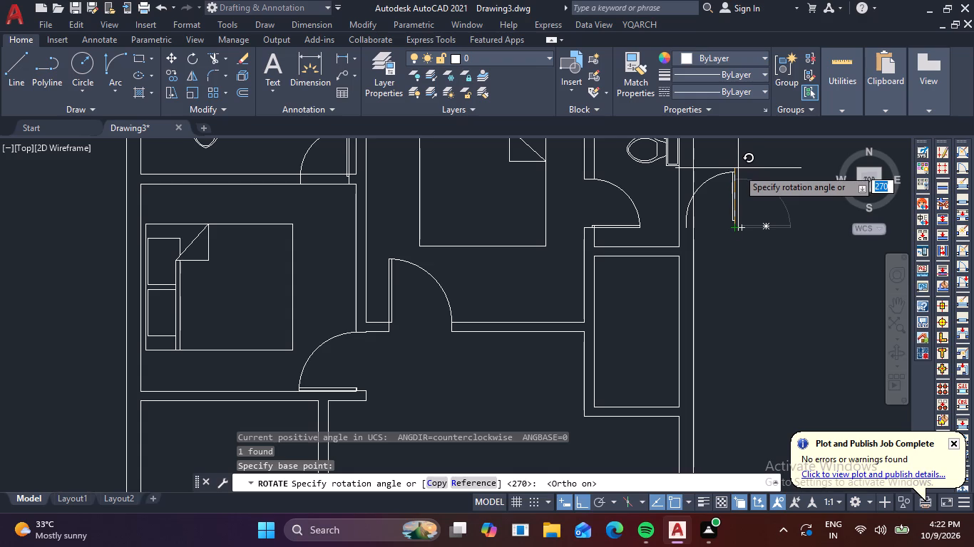
{"action": "left_click", "coordinate": [741, 171]}
Move the rotated door due east, farther into the open space clear of the wall.
{"action": "left_click_drag", "start_coordinate": [753, 244], "coordinate": [732, 201]}
{"action": "left_click", "coordinate": [724, 187]}
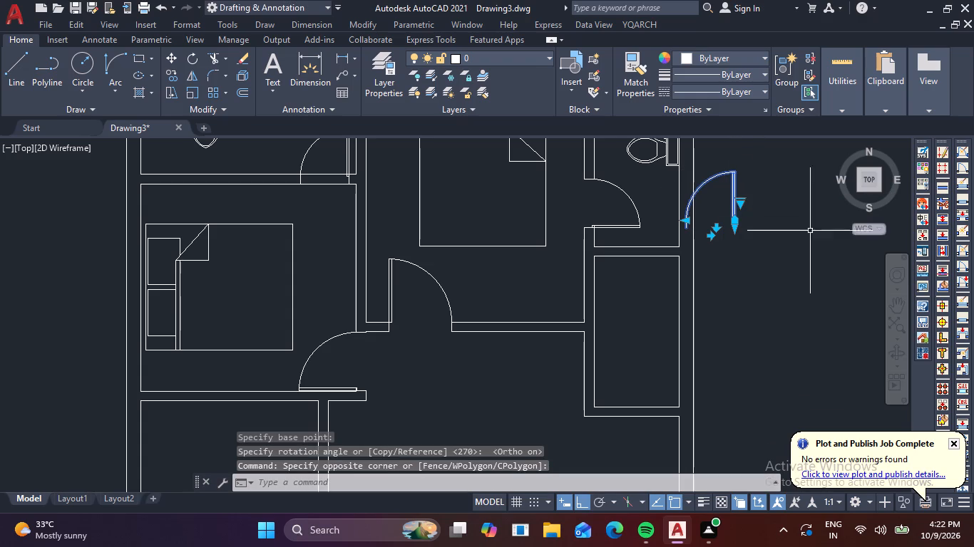
{"action": "key", "text": "m"}
{"action": "key", "text": "space"}
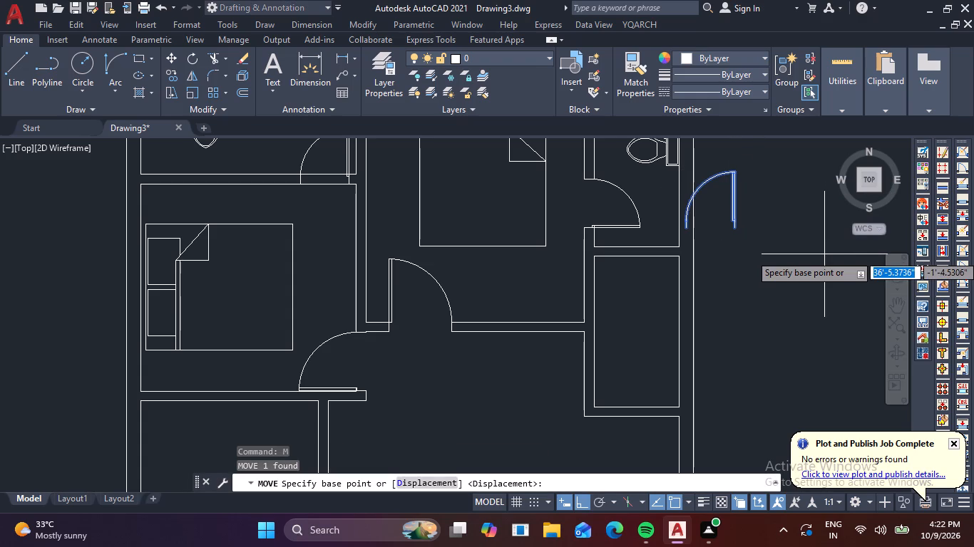
{"action": "left_click", "coordinate": [732, 223]}
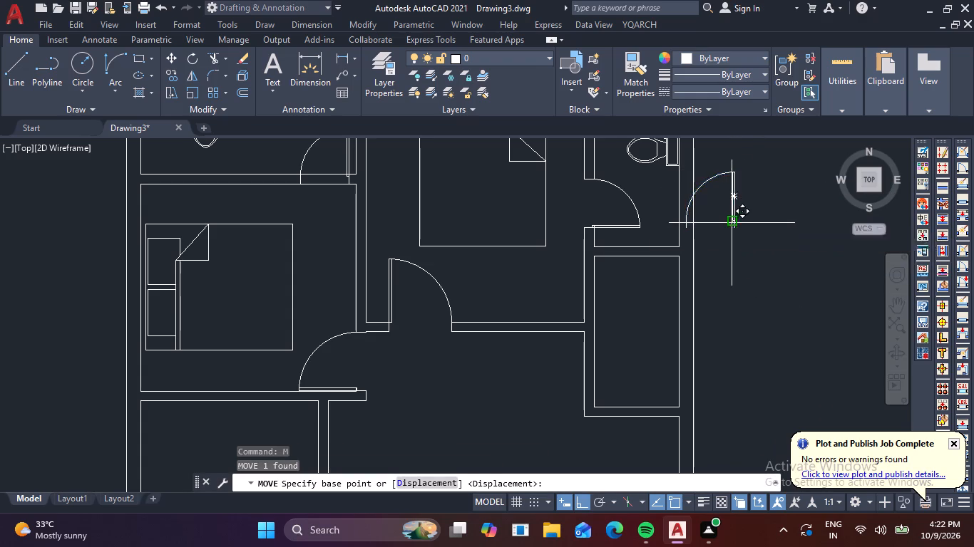
{"action": "middle_click_drag", "start_coordinate": [841, 243], "coordinate": [656, 269]}
{"action": "left_click", "coordinate": [739, 266]}
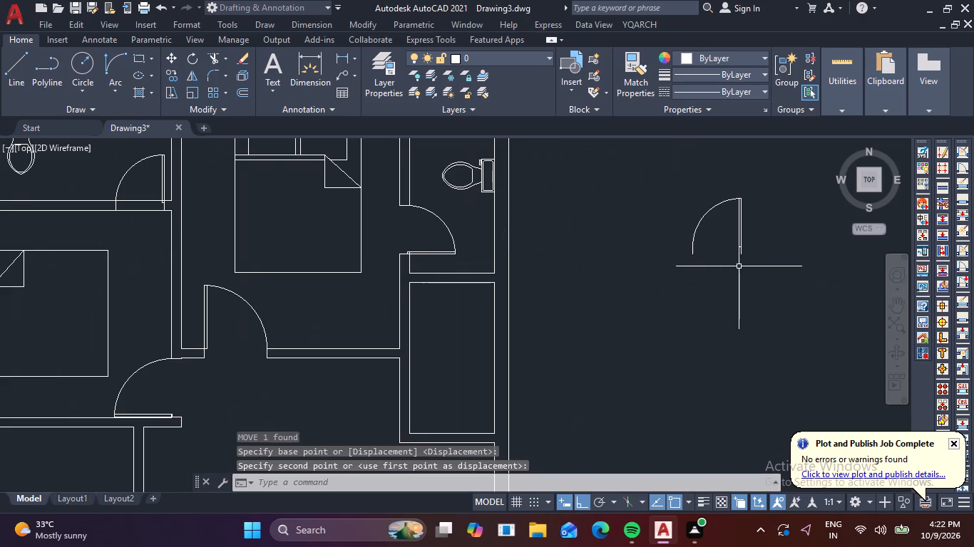
Mirror the door about a north-south line just west of it, keeping the original.
{"action": "left_click_drag", "start_coordinate": [757, 275], "coordinate": [739, 231]}
{"action": "left_click", "coordinate": [726, 209]}
{"action": "key", "text": "m"}
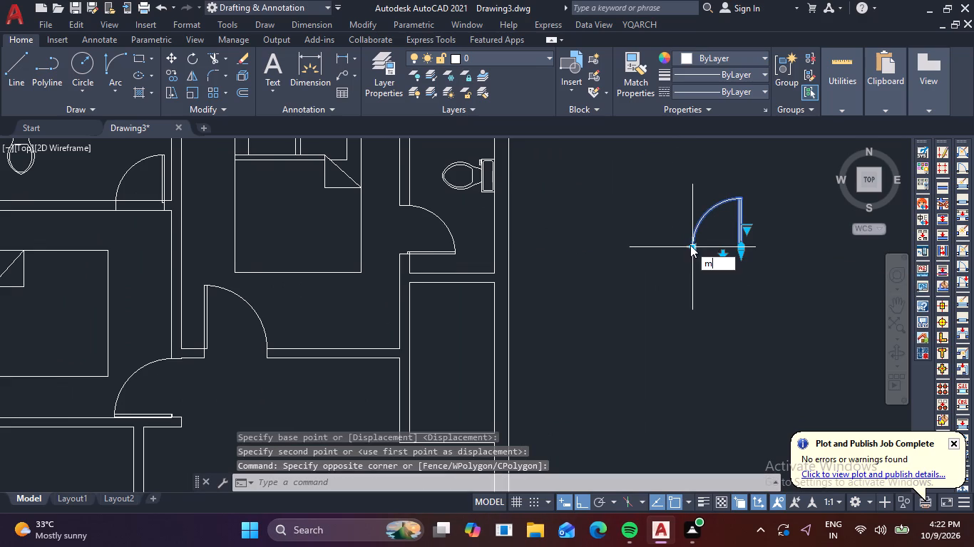
{"action": "key", "text": "i"}
{"action": "key", "text": "space"}
{"action": "left_click", "coordinate": [683, 190]}
{"action": "left_click", "coordinate": [678, 334]}
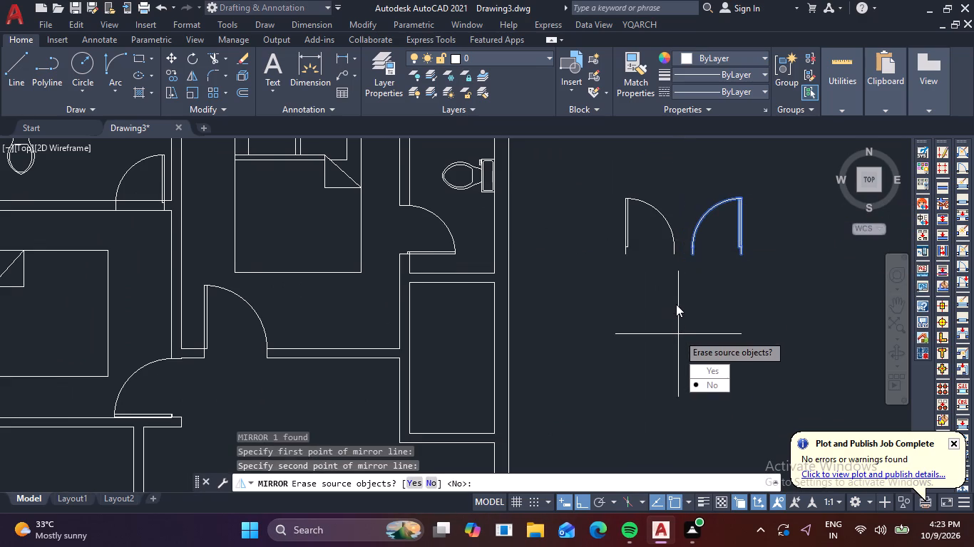
{"action": "key", "text": "space"}
Move the western of the two loose doors by its hinge-side endpoint onto the south wall of the small room below the eastern toilet.
{"action": "left_click_drag", "start_coordinate": [668, 300], "coordinate": [648, 264]}
{"action": "left_click", "coordinate": [609, 222]}
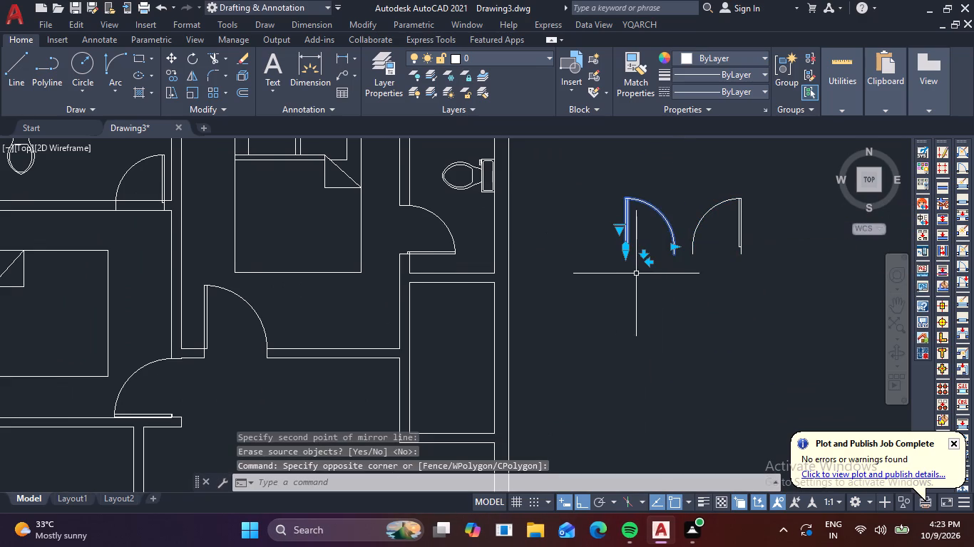
{"action": "type", "text": "m"}
{"action": "key", "text": "space"}
{"action": "left_click", "coordinate": [627, 260]}
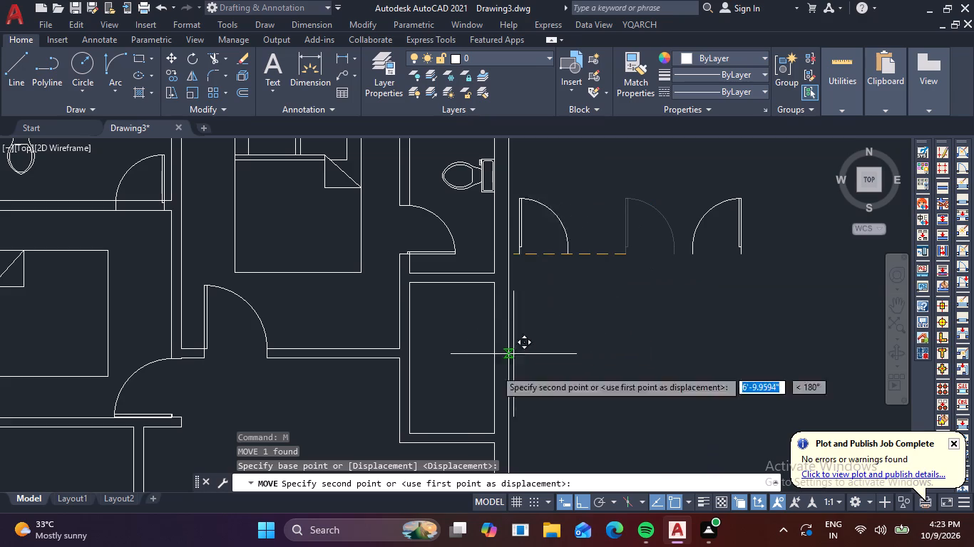
{"action": "key", "text": "F8"}
{"action": "middle_click_drag", "start_coordinate": [466, 385], "coordinate": [452, 340]}
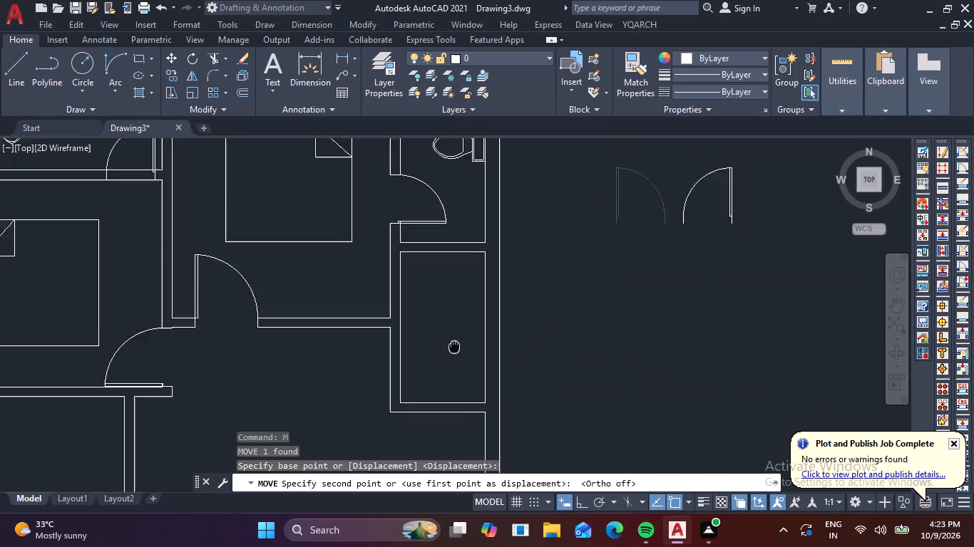
{"action": "middle_click_drag", "start_coordinate": [452, 340], "coordinate": [448, 267]}
{"action": "scroll", "coordinate": [419, 316], "scroll_direction": "up", "scroll_amount": 2}
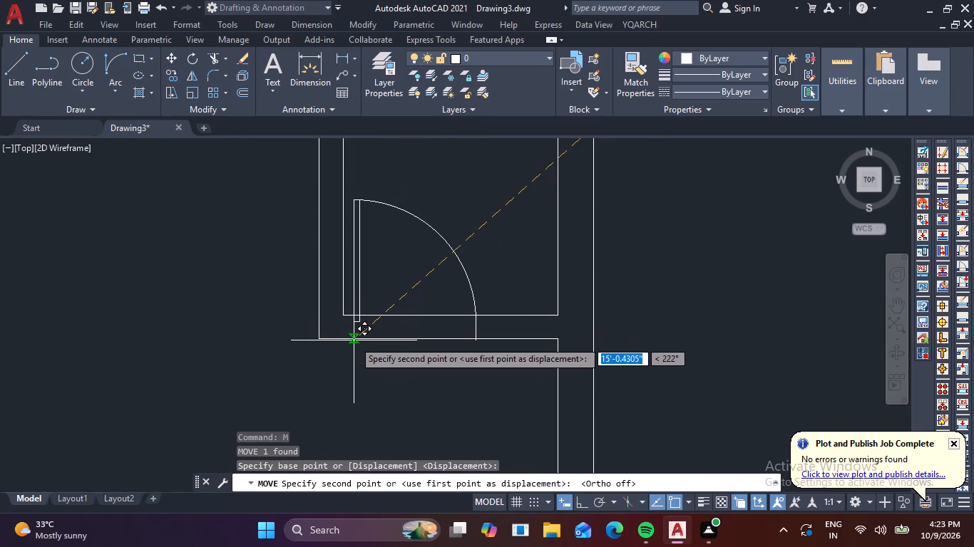
{"action": "left_click", "coordinate": [354, 340]}
{"action": "key", "text": "Escape"}
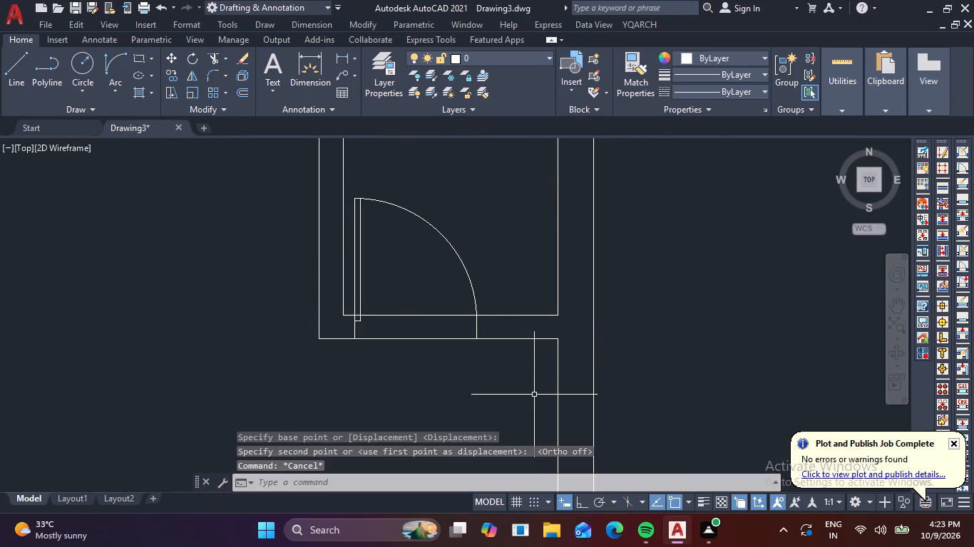
Trim the wall lines across the new door opening in the small room's south wall.
{"action": "type", "text": "tr"}
{"action": "key", "text": "space"}
{"action": "left_click_drag", "start_coordinate": [437, 308], "coordinate": [424, 368]}
{"action": "scroll", "coordinate": [424, 368], "scroll_direction": "down", "scroll_amount": 3}
{"action": "middle_click_drag", "start_coordinate": [557, 358], "coordinate": [568, 350]}
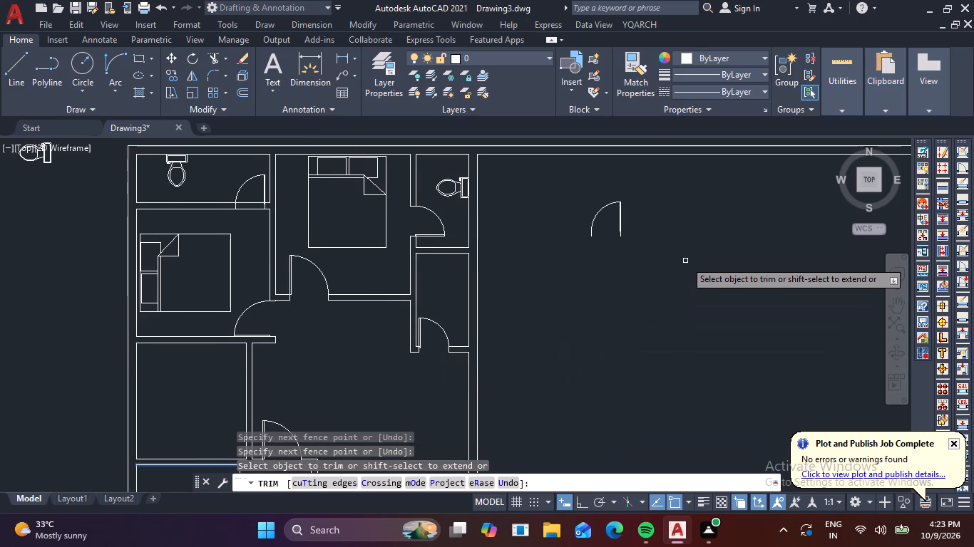
{"action": "key", "text": "F1"}
{"action": "key", "text": "Escape"}
{"action": "left_click_drag", "start_coordinate": [685, 260], "coordinate": [632, 235]}
{"action": "left_click", "coordinate": [588, 195]}
{"action": "left_click", "coordinate": [639, 224]}
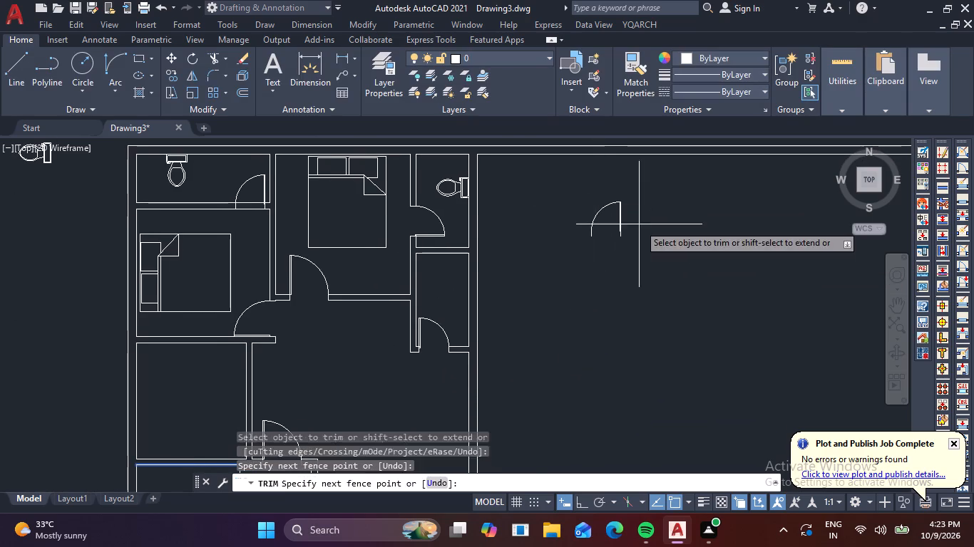
{"action": "left_click", "coordinate": [598, 204]}
{"action": "key", "text": "Escape"}
{"action": "key", "text": "Escape"}
Erase the leftover mirrored door in the open space east of the plan.
{"action": "left_click_drag", "start_coordinate": [670, 257], "coordinate": [624, 219]}
{"action": "left_click", "coordinate": [609, 205]}
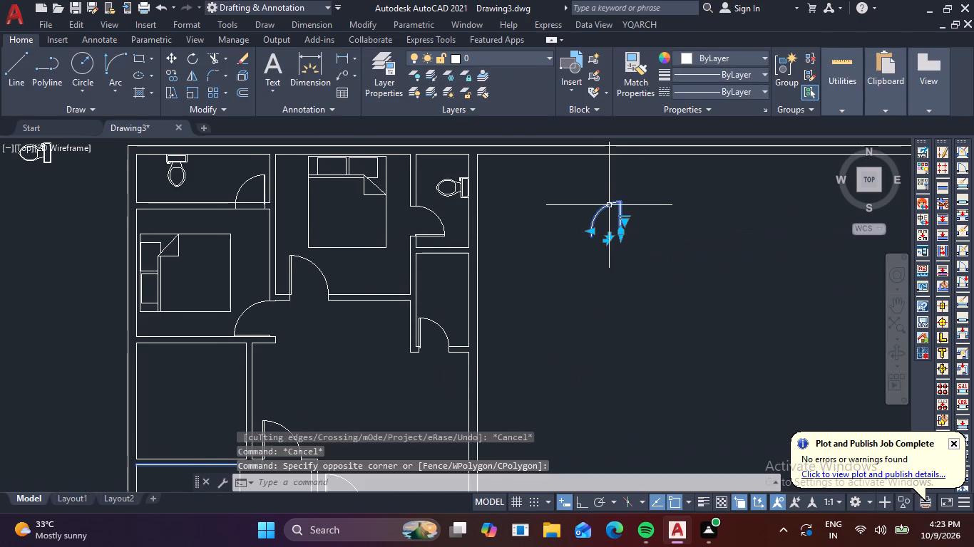
{"action": "key", "text": "Delete"}
Scale the three-seat sofa west of the plan by about 0.89 from its lower-left corner area.
{"action": "scroll", "coordinate": [596, 217], "scroll_direction": "down", "scroll_amount": 1}
{"action": "middle_click_drag", "start_coordinate": [593, 306], "coordinate": [622, 199]}
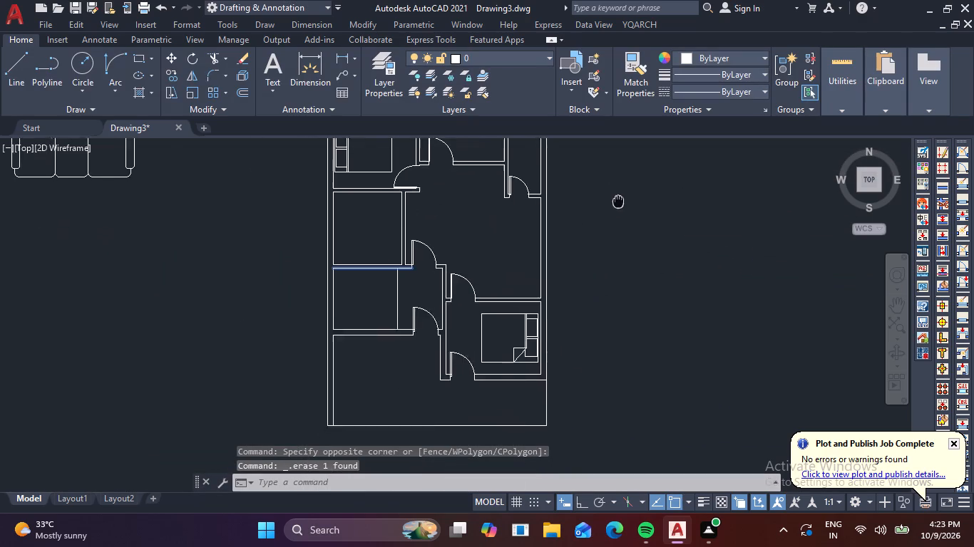
{"action": "middle_click_drag", "start_coordinate": [622, 199], "coordinate": [782, 214]}
{"action": "scroll", "coordinate": [404, 225], "scroll_direction": "down", "scroll_amount": 1}
{"action": "middle_click_drag", "start_coordinate": [404, 225], "coordinate": [416, 269]}
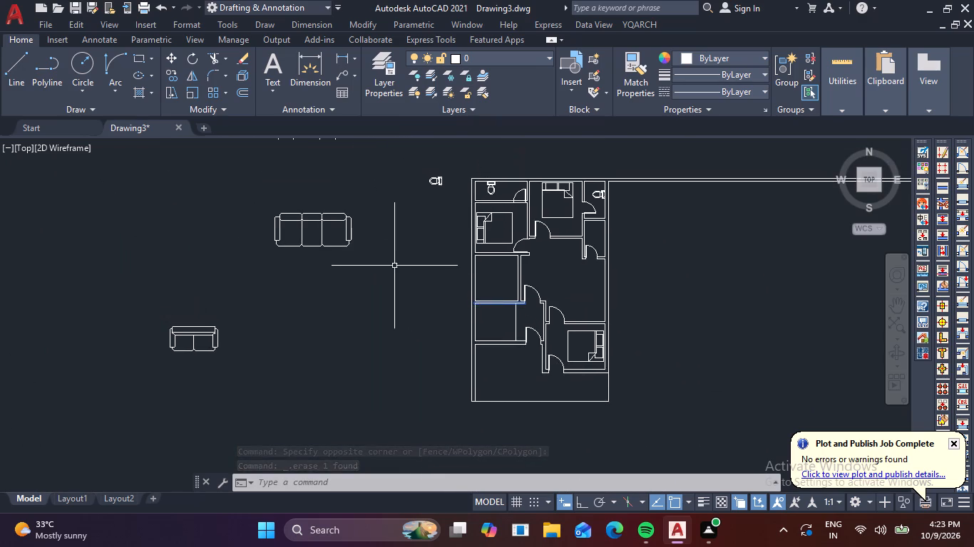
{"action": "left_click_drag", "start_coordinate": [391, 262], "coordinate": [351, 212]}
{"action": "left_click", "coordinate": [318, 184]}
{"action": "type", "text": "sc"}
{"action": "key", "text": "space"}
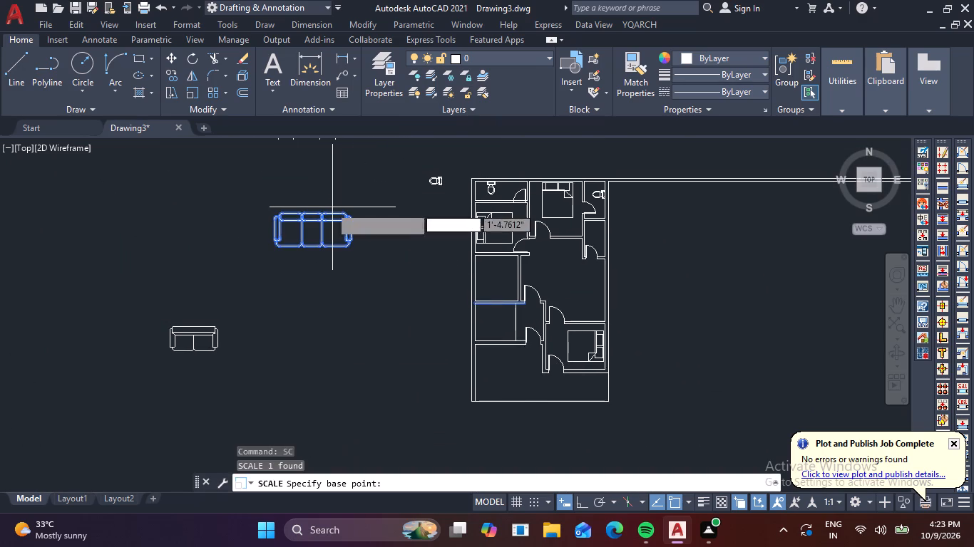
{"action": "scroll", "coordinate": [260, 236], "scroll_direction": "up", "scroll_amount": 2}
{"action": "left_click", "coordinate": [296, 238]}
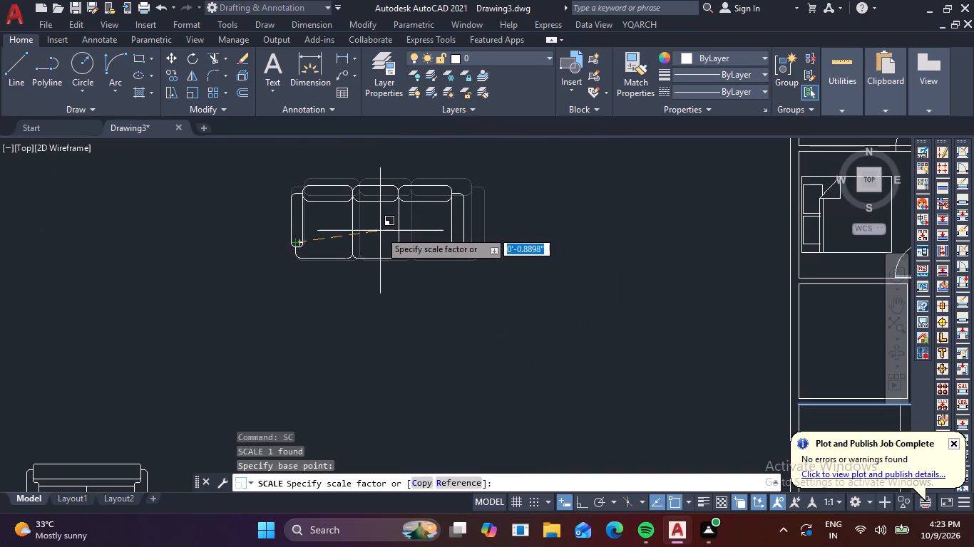
{"action": "left_click", "coordinate": [379, 231]}
Rotate the three-seat sofa 270° so it runs north-south with its back facing east.
{"action": "left_click_drag", "start_coordinate": [523, 280], "coordinate": [481, 224]}
{"action": "left_click", "coordinate": [462, 198]}
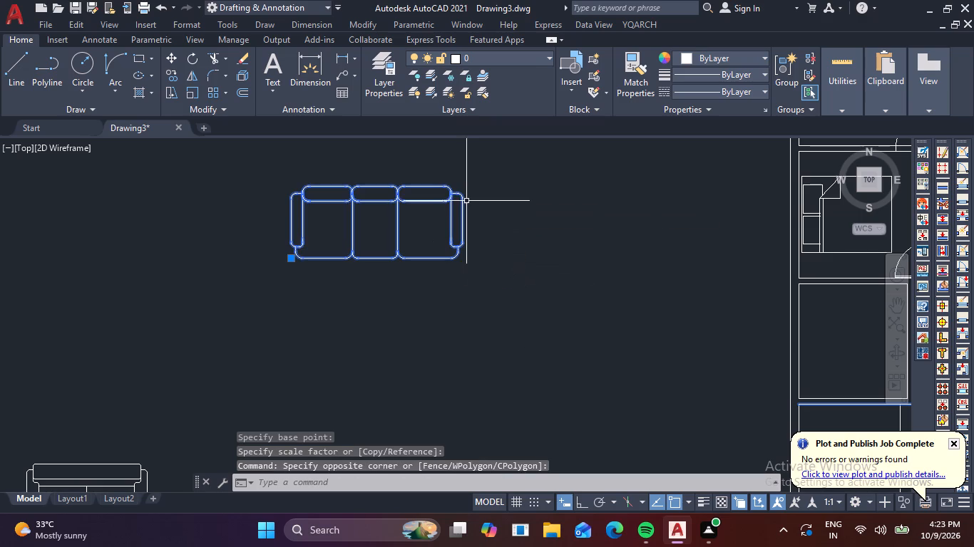
{"action": "key", "text": "r"}
{"action": "key", "text": "o"}
{"action": "key", "text": "space"}
{"action": "left_click", "coordinate": [451, 219]}
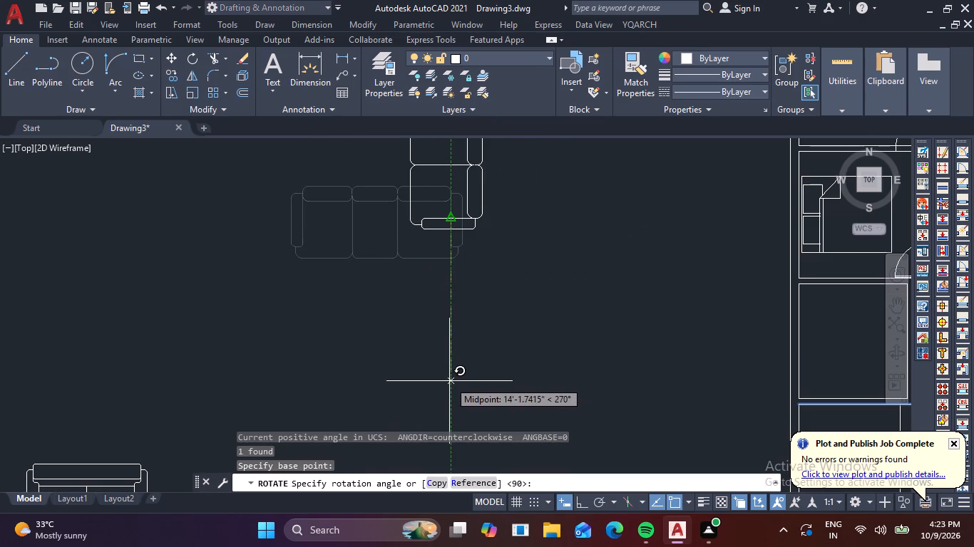
{"action": "key", "text": "F8"}
{"action": "left_click", "coordinate": [429, 392]}
Move the three-seat sofa by its back's midpoint to the open space just east of the living area's outer wall.
{"action": "left_click_drag", "start_coordinate": [545, 303], "coordinate": [512, 259]}
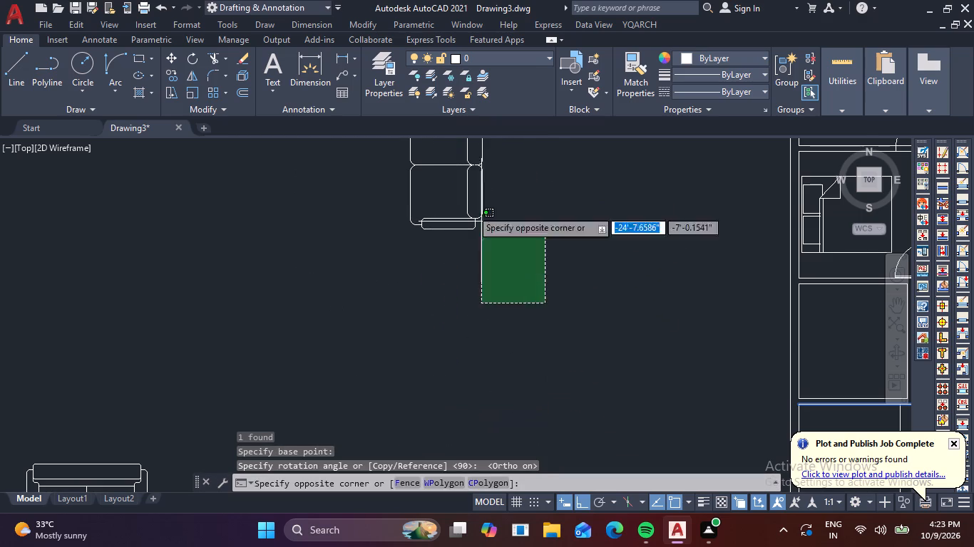
{"action": "left_click", "coordinate": [411, 141]}
{"action": "key", "text": "m"}
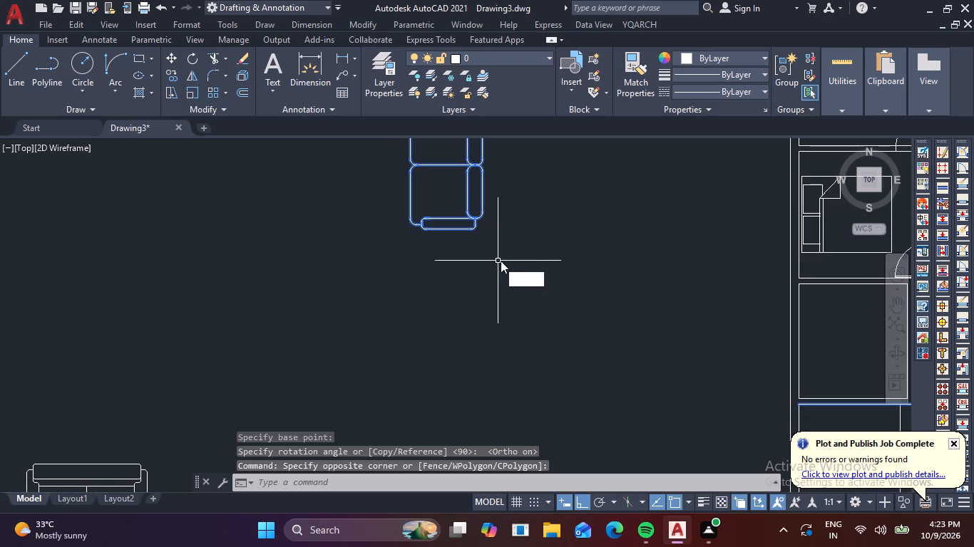
{"action": "key", "text": "space"}
{"action": "middle_click_drag", "start_coordinate": [537, 275], "coordinate": [553, 398]}
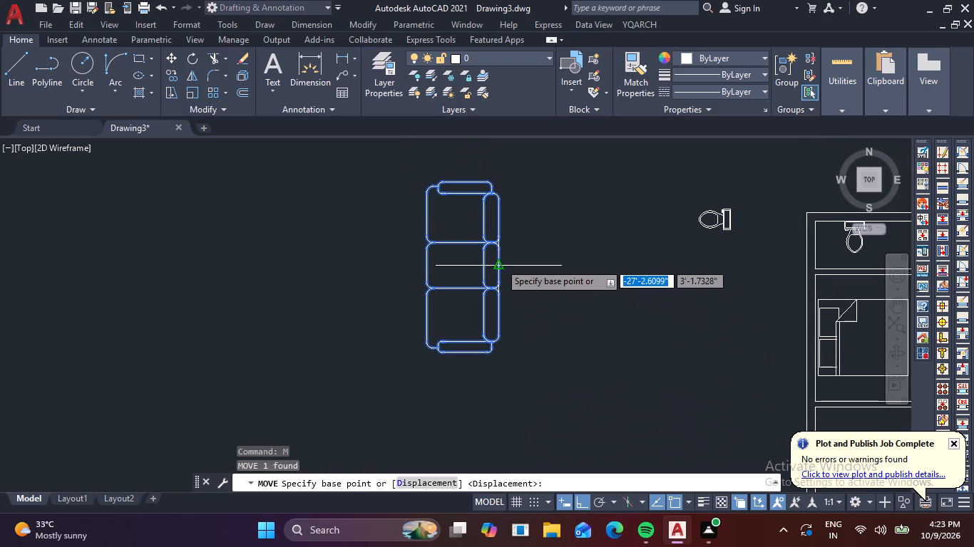
{"action": "left_click", "coordinate": [500, 263]}
{"action": "scroll", "coordinate": [577, 316], "scroll_direction": "down", "scroll_amount": 2}
{"action": "key", "text": "F8"}
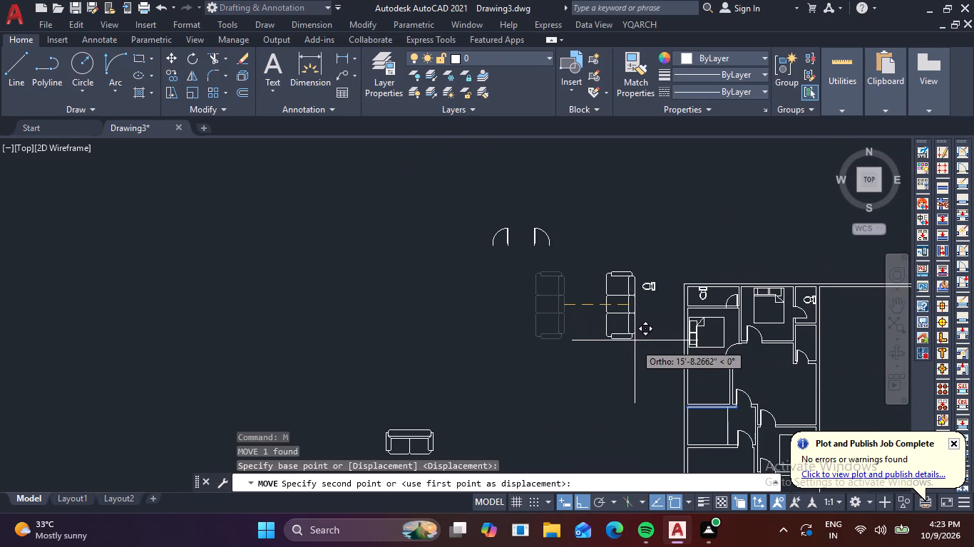
{"action": "scroll", "coordinate": [811, 398], "scroll_direction": "up", "scroll_amount": 3}
{"action": "middle_click_drag", "start_coordinate": [853, 387], "coordinate": [551, 271]}
{"action": "left_click", "coordinate": [744, 308]}
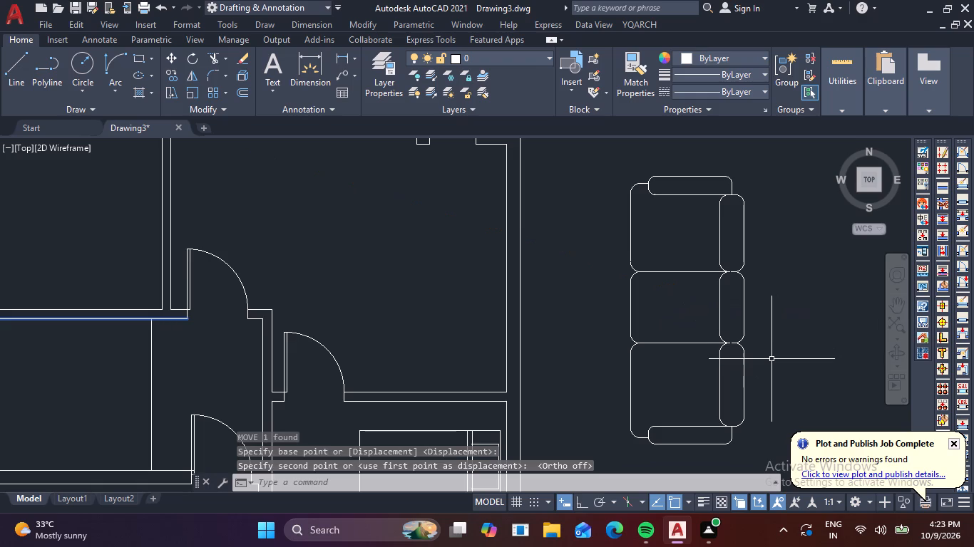
Scale the three-seat sofa down by about 0.8 from the middle of its back.
{"action": "left_click_drag", "start_coordinate": [765, 358], "coordinate": [724, 316]}
{"action": "left_click", "coordinate": [699, 288]}
{"action": "key", "text": "s"}
{"action": "key", "text": "c"}
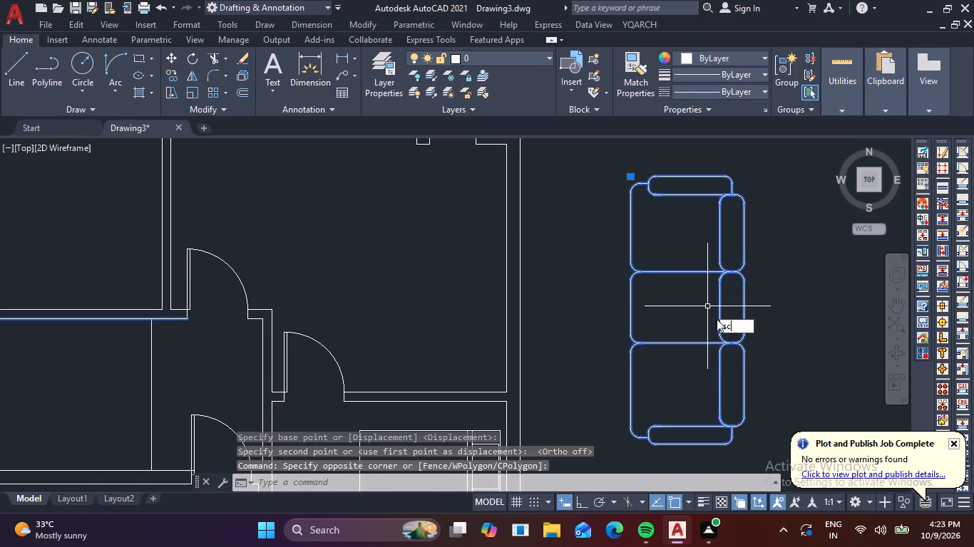
{"action": "key", "text": "space"}
{"action": "left_click", "coordinate": [739, 312]}
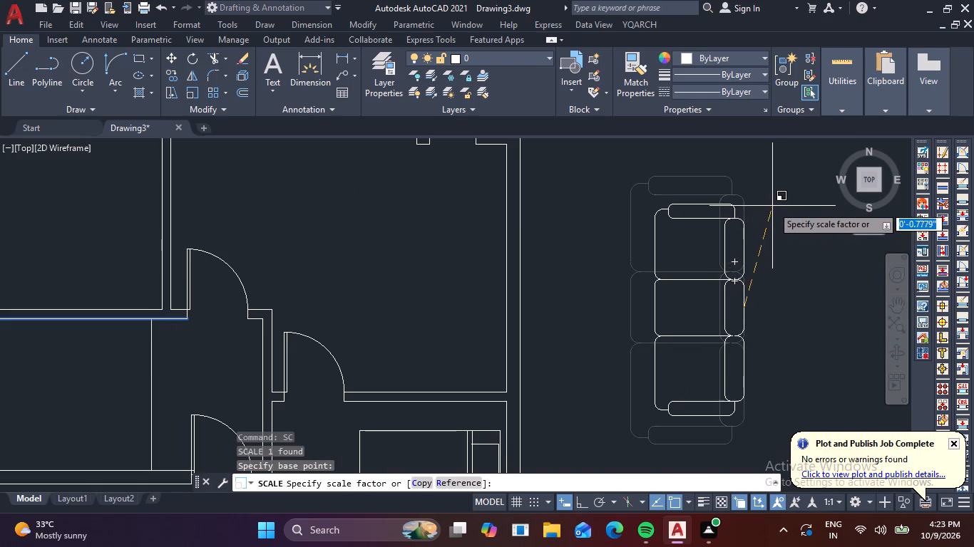
{"action": "left_click", "coordinate": [774, 204]}
Move the three-seat sofa by its back's midpoint into the living area, just inside the east wall.
{"action": "left_click_drag", "start_coordinate": [759, 318], "coordinate": [710, 267]}
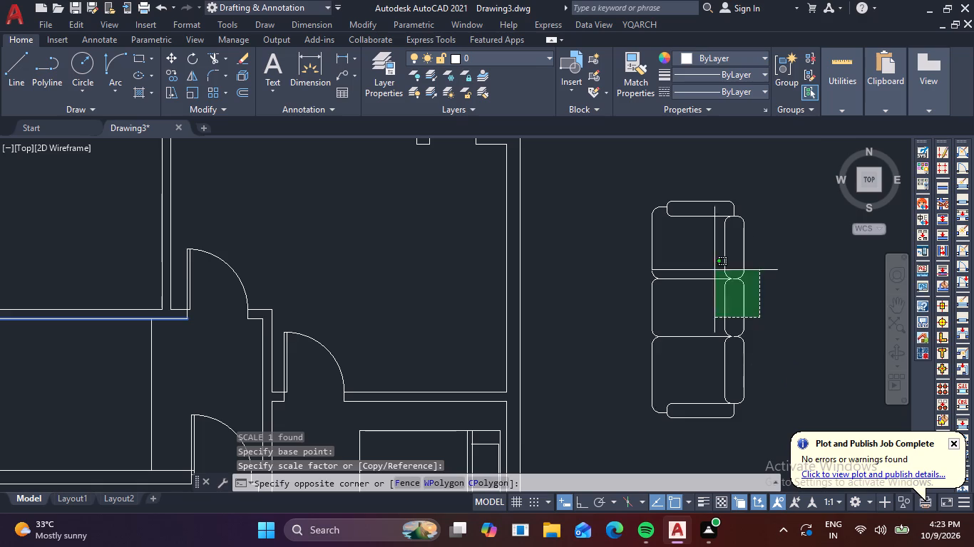
{"action": "left_click_drag", "start_coordinate": [710, 267], "coordinate": [707, 262]}
{"action": "left_click", "coordinate": [719, 274]}
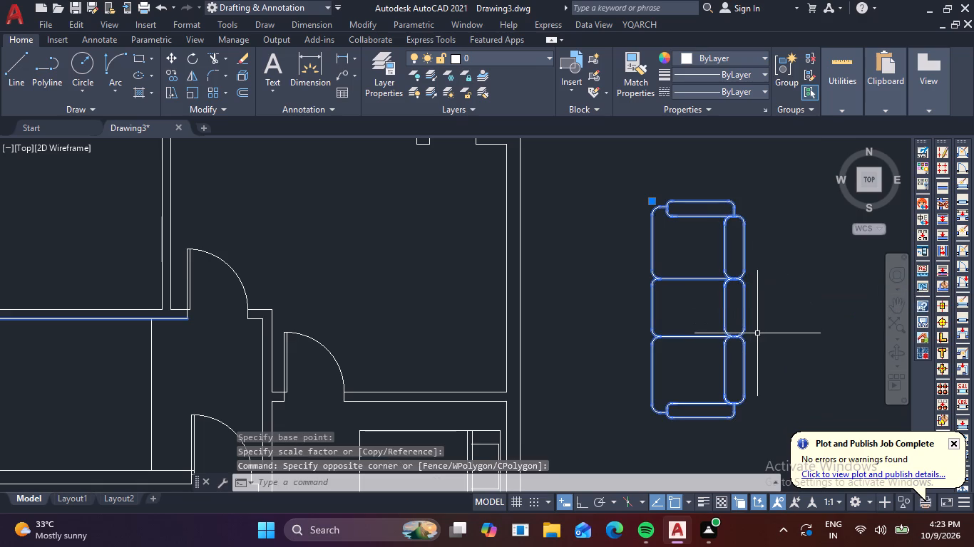
{"action": "key", "text": "m"}
{"action": "key", "text": "space"}
{"action": "left_click", "coordinate": [744, 304]}
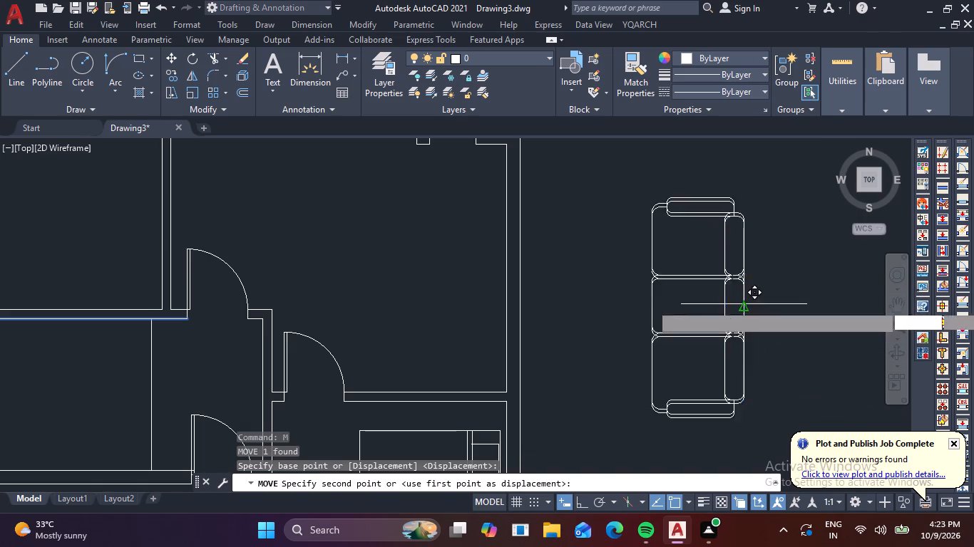
{"action": "left_click", "coordinate": [496, 266]}
Scale the three-seat sofa in the living area down by about 0.6 from the middle of its back.
{"action": "scroll", "coordinate": [496, 266], "scroll_direction": "down", "scroll_amount": 2}
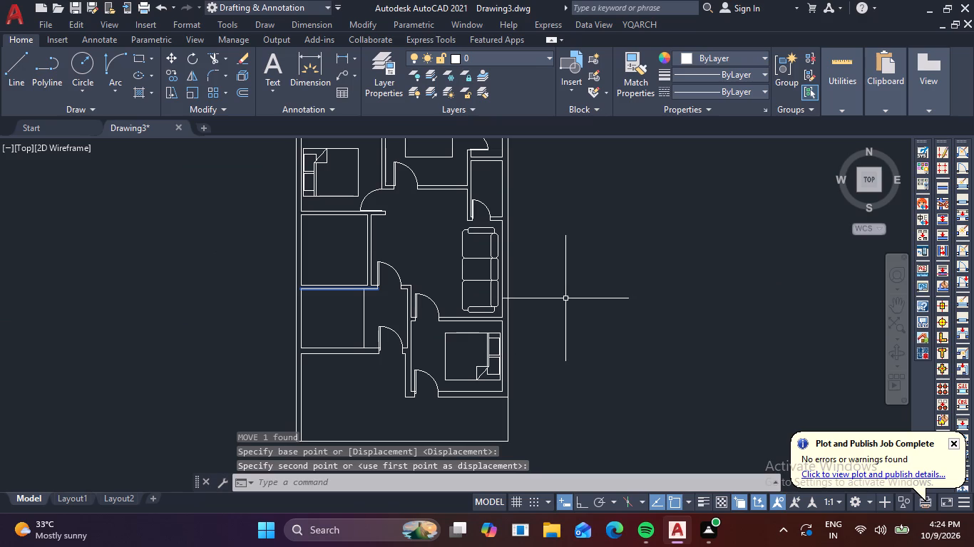
{"action": "left_click", "coordinate": [478, 268]}
{"action": "left_click", "coordinate": [472, 253]}
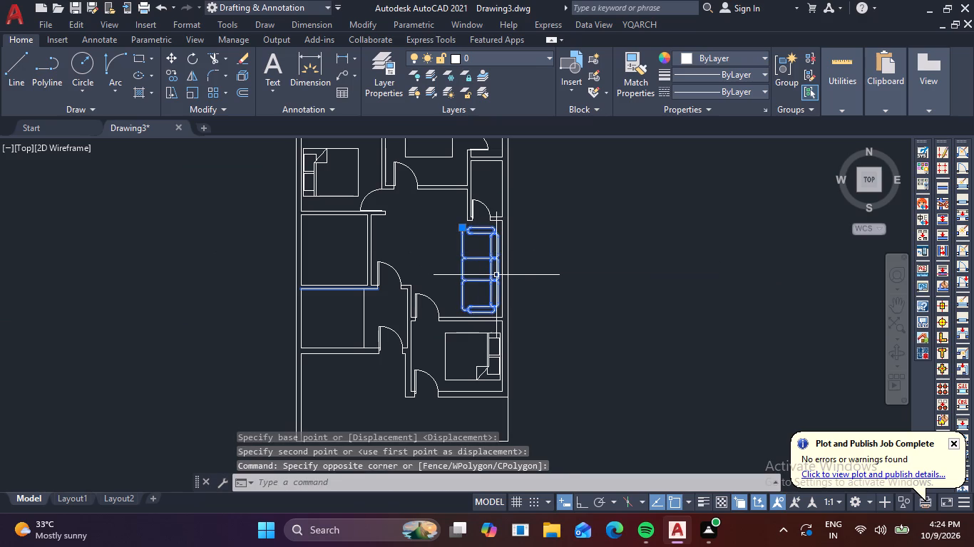
{"action": "type", "text": "sc"}
{"action": "key", "text": "space"}
{"action": "scroll", "coordinate": [496, 279], "scroll_direction": "up", "scroll_amount": 2}
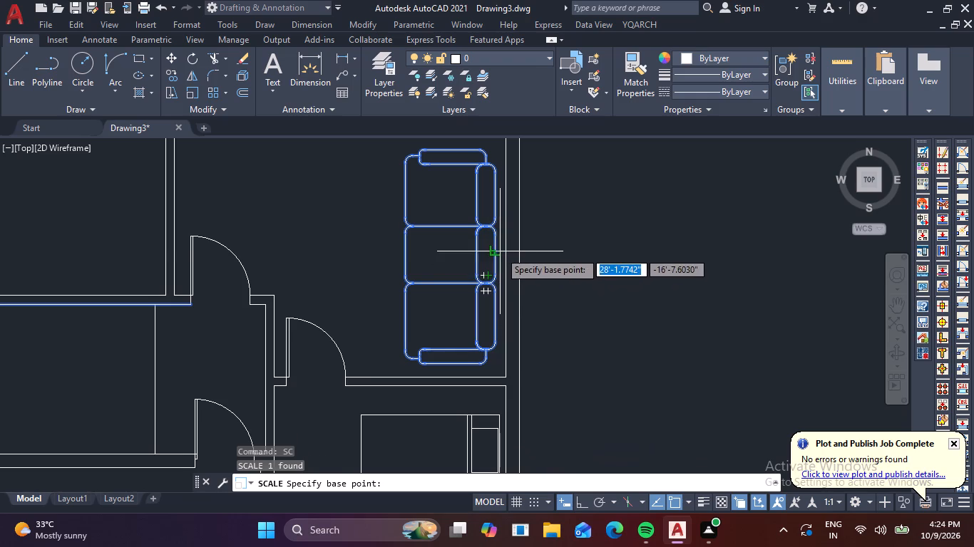
{"action": "left_click", "coordinate": [500, 251]}
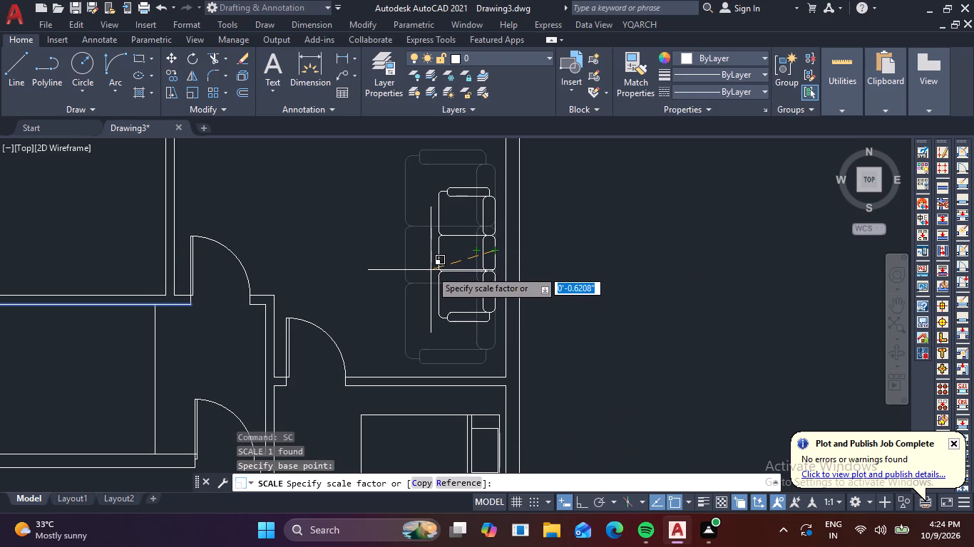
{"action": "left_click", "coordinate": [429, 270]}
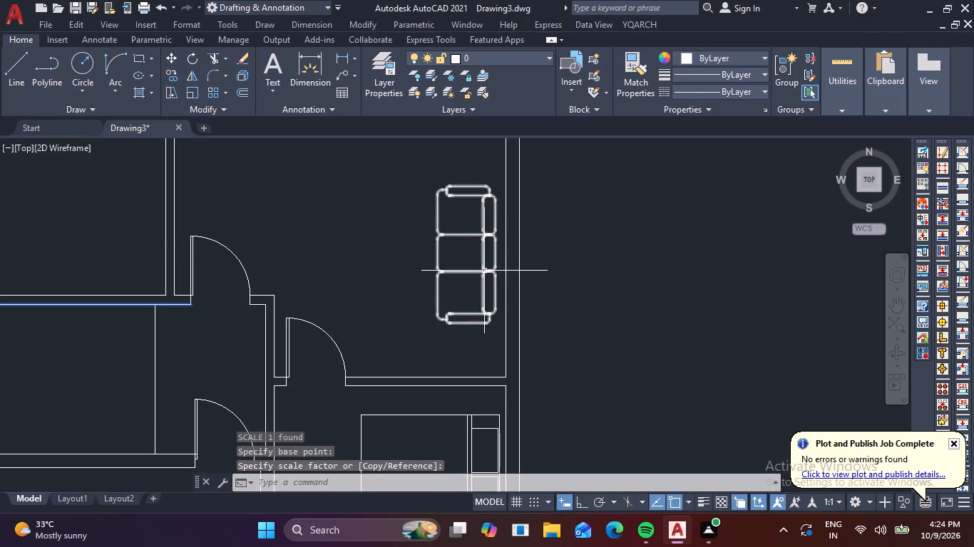
Scale the two-seat sofa west of the plan down to about half its size.
{"action": "scroll", "coordinate": [432, 291], "scroll_direction": "down", "scroll_amount": 1}
{"action": "middle_click_drag", "start_coordinate": [432, 291], "coordinate": [461, 389]}
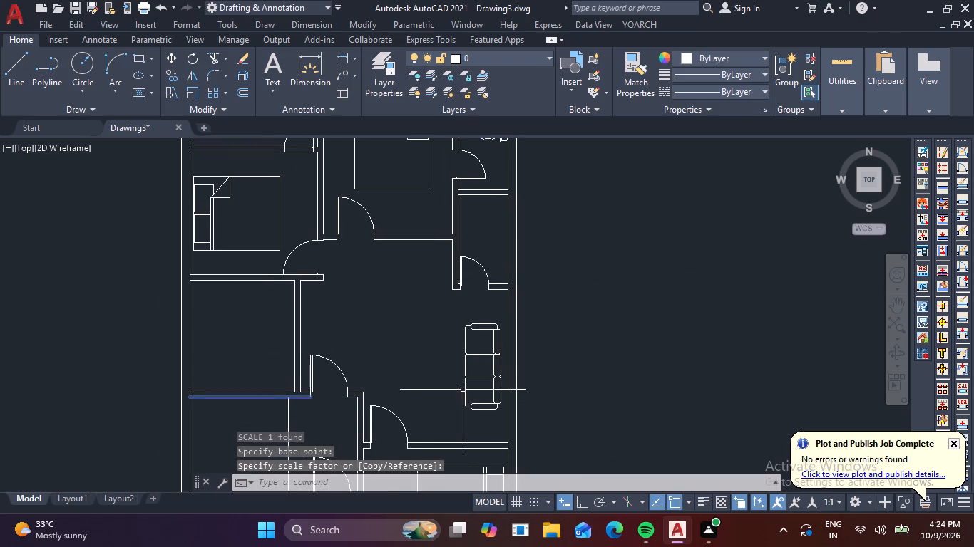
{"action": "scroll", "coordinate": [325, 323], "scroll_direction": "down", "scroll_amount": 2}
{"action": "middle_click_drag", "start_coordinate": [172, 341], "coordinate": [264, 317]}
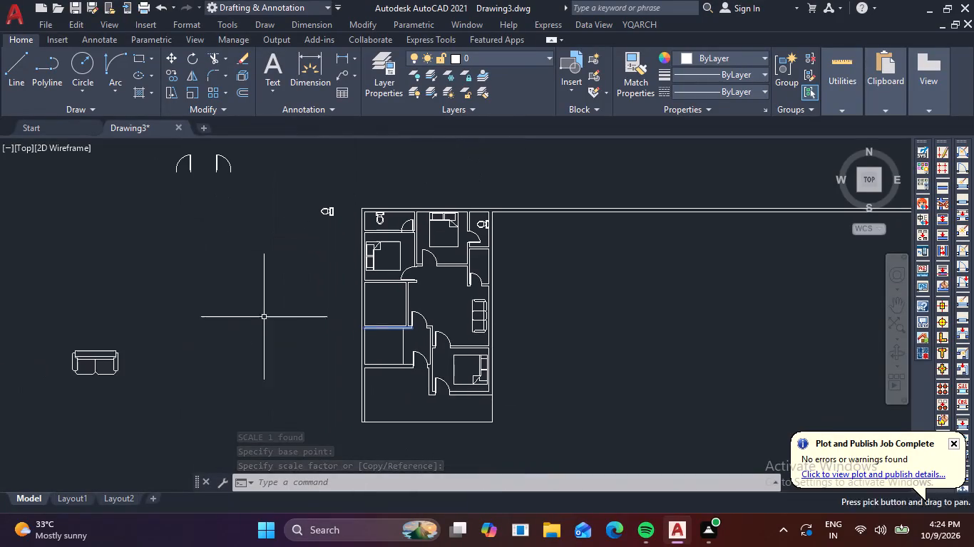
{"action": "left_click_drag", "start_coordinate": [128, 370], "coordinate": [126, 359]}
{"action": "left_click", "coordinate": [91, 324]}
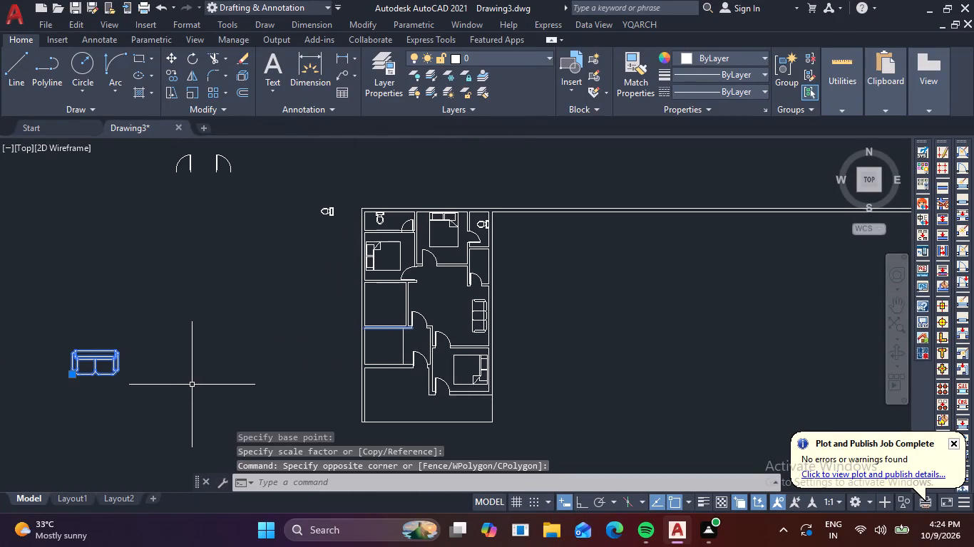
{"action": "key", "text": "s"}
{"action": "key", "text": "c"}
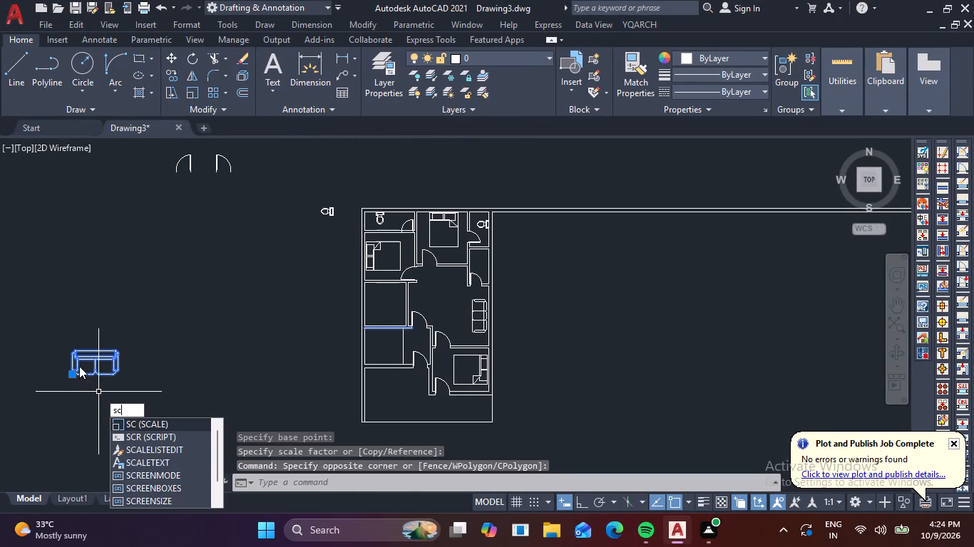
{"action": "key", "text": "space"}
{"action": "scroll", "coordinate": [81, 360], "scroll_direction": "up", "scroll_amount": 2}
{"action": "left_click", "coordinate": [85, 348]}
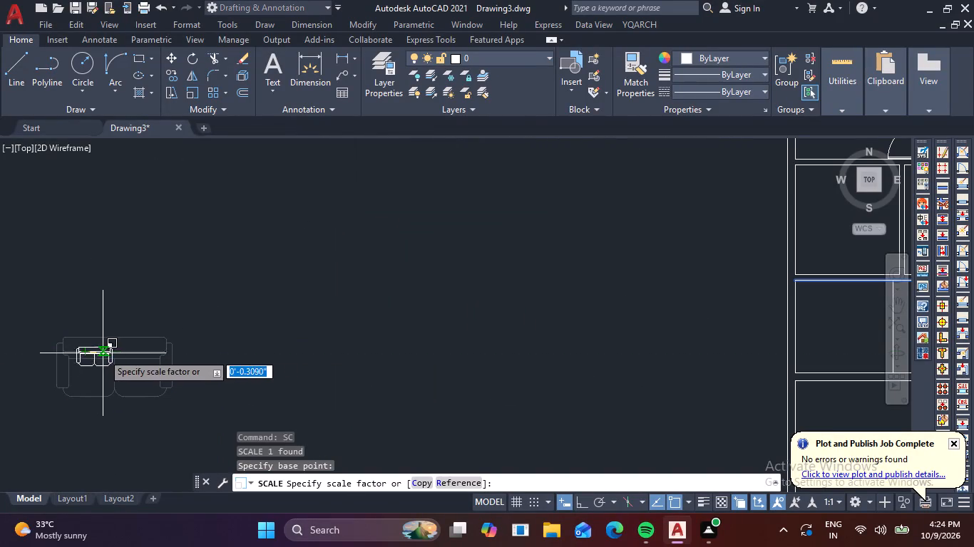
{"action": "left_click", "coordinate": [110, 353]}
Move the two-seat sofa by the midpoint of its back into the living area, northwest of the three-seat sofa.
{"action": "left_click_drag", "start_coordinate": [140, 370], "coordinate": [126, 347]}
{"action": "left_click", "coordinate": [118, 338]}
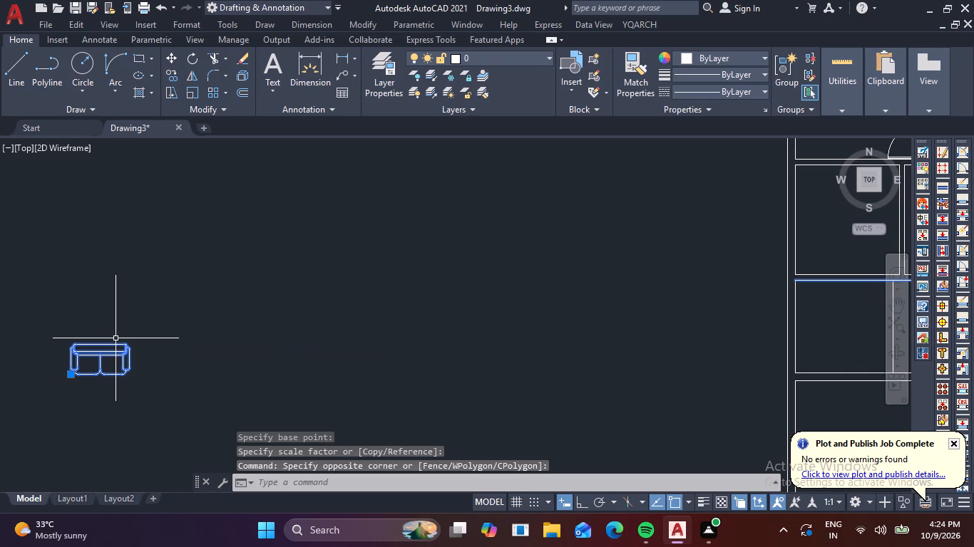
{"action": "key", "text": "m"}
{"action": "key", "text": "space"}
{"action": "left_click", "coordinate": [104, 345]}
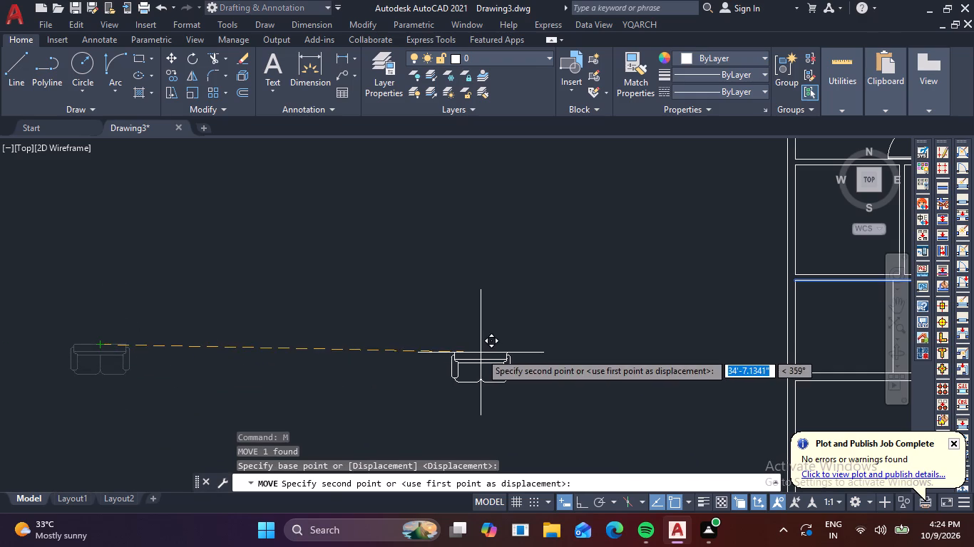
{"action": "scroll", "coordinate": [523, 328], "scroll_direction": "down", "scroll_amount": 2}
{"action": "middle_click_drag", "start_coordinate": [523, 328], "coordinate": [252, 345]}
{"action": "scroll", "coordinate": [406, 319], "scroll_direction": "up", "scroll_amount": 3}
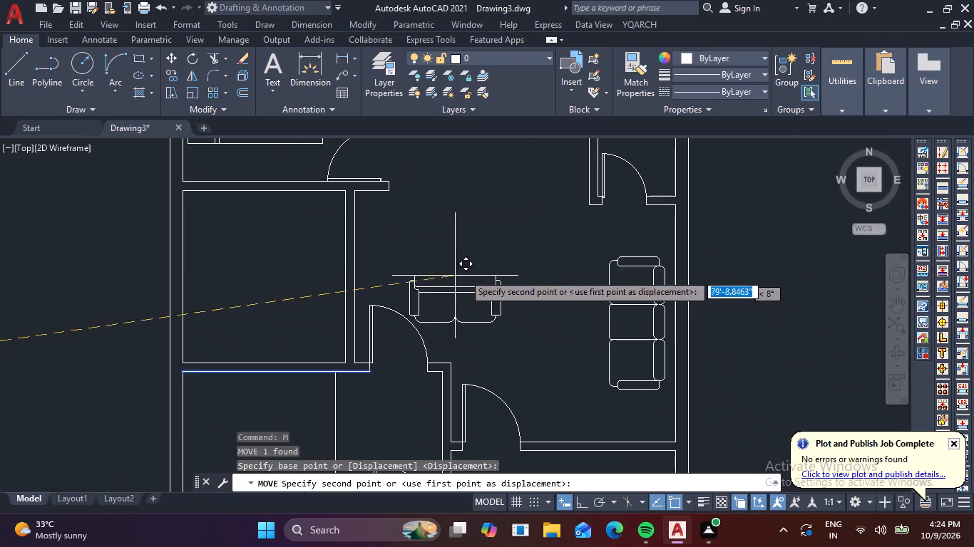
{"action": "left_click", "coordinate": [544, 214]}
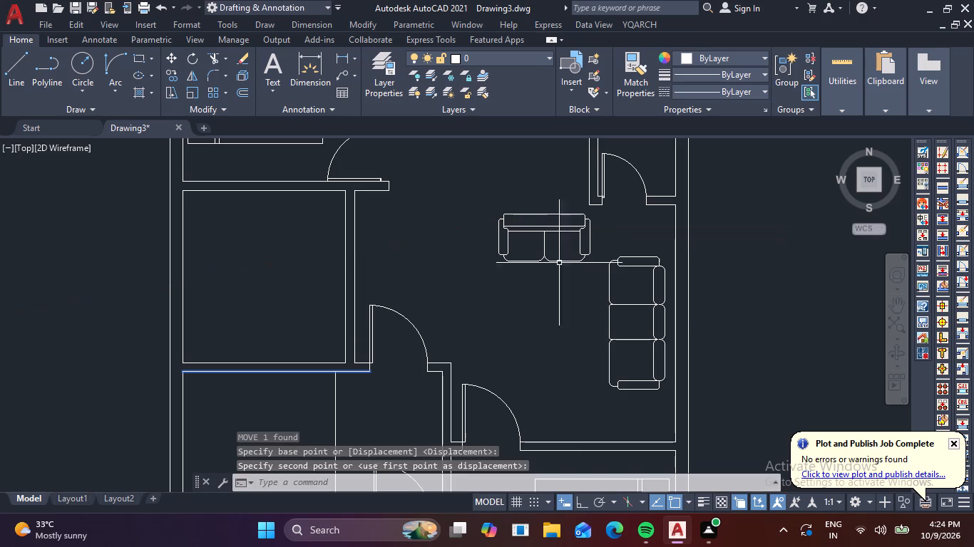
Draw a rectangular coffee table about 4'-6" by 4'-10" south of the two-seat sofa and west of the three-seat sofa.
{"action": "key", "text": "r"}
{"action": "key", "text": "e"}
{"action": "key", "text": "c"}
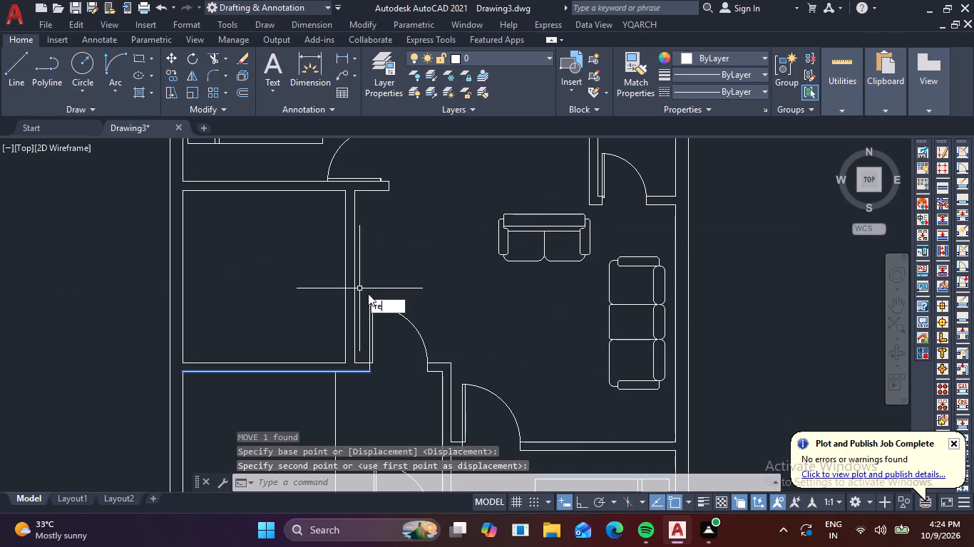
{"action": "key", "text": "space"}
{"action": "left_click", "coordinate": [503, 292]}
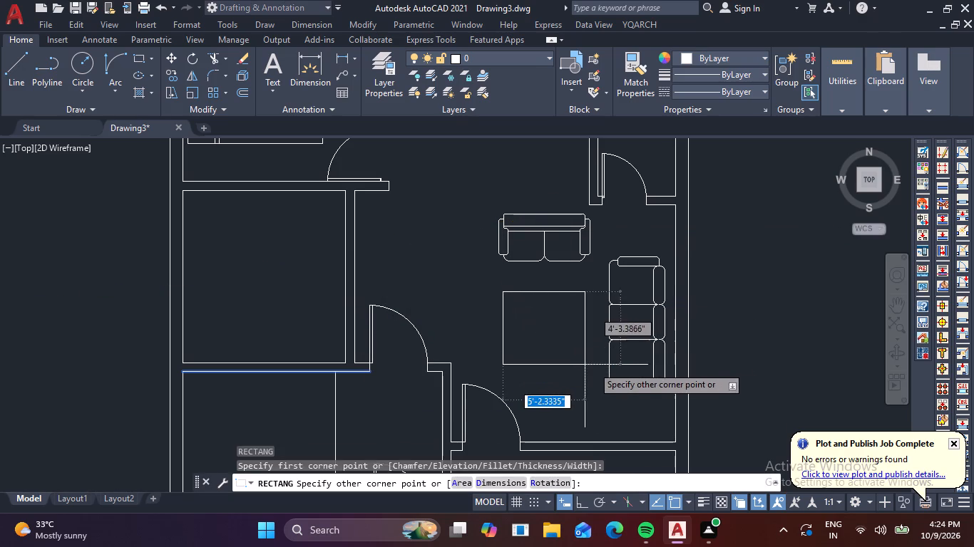
{"action": "left_click", "coordinate": [580, 375]}
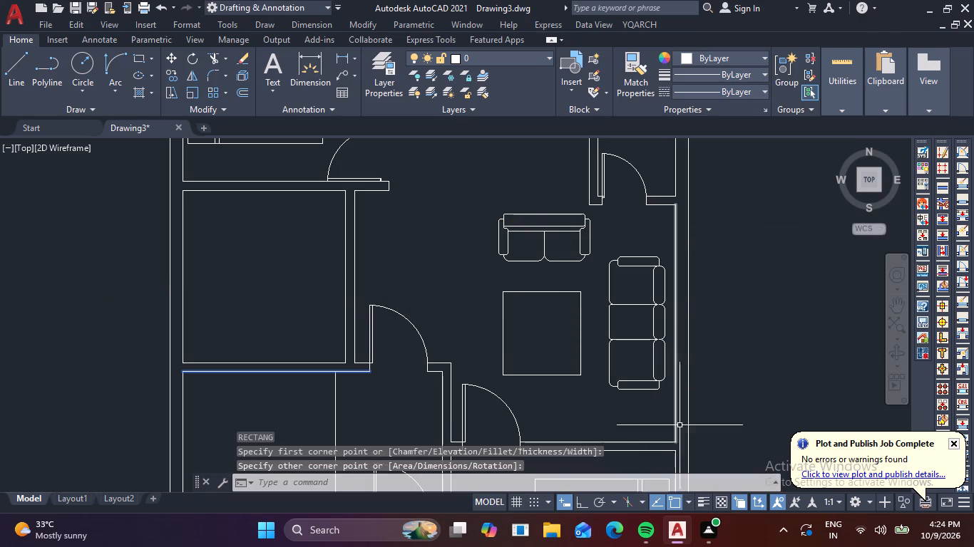
Draw vertical and horizontal lines between opposite edge midpoints of the coffee table, dividing it into four quarters.
{"action": "scroll", "coordinate": [682, 429], "scroll_direction": "down", "scroll_amount": 2}
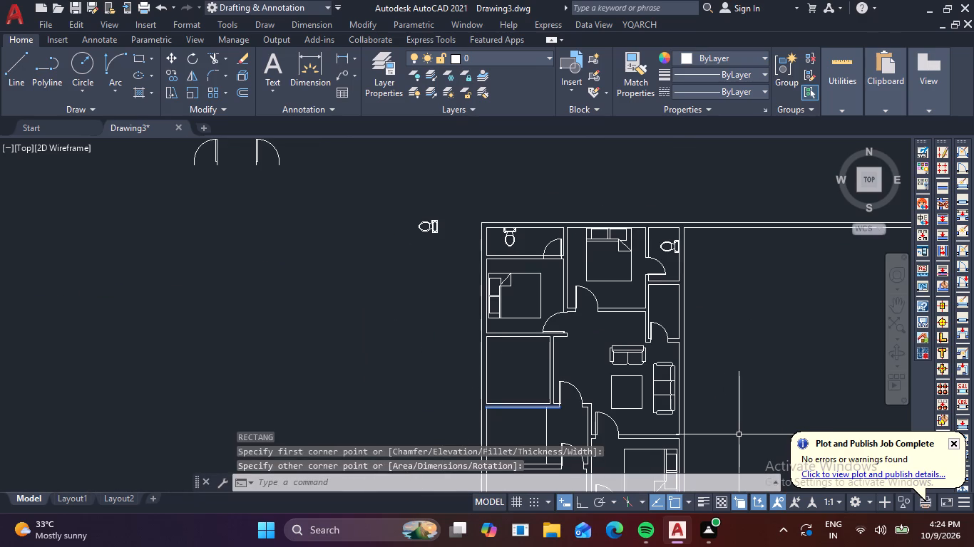
{"action": "key", "text": "l"}
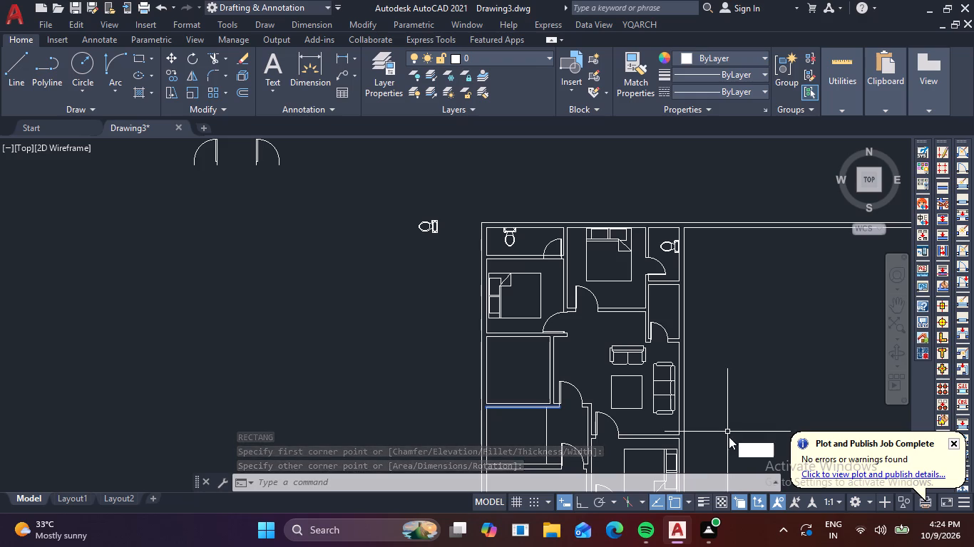
{"action": "key", "text": "space"}
{"action": "scroll", "coordinate": [623, 385], "scroll_direction": "up", "scroll_amount": 3}
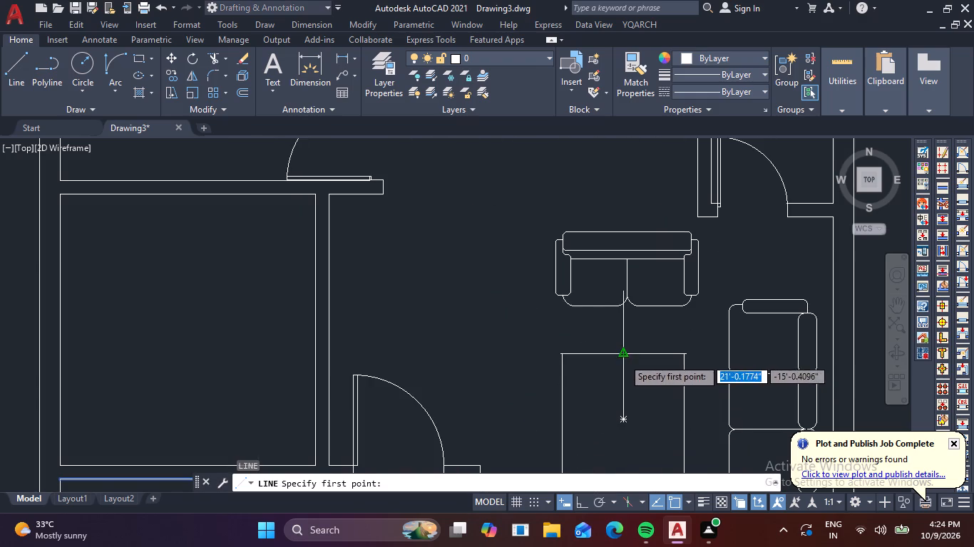
{"action": "left_click", "coordinate": [623, 358]}
{"action": "middle_click_drag", "start_coordinate": [620, 459], "coordinate": [622, 383]}
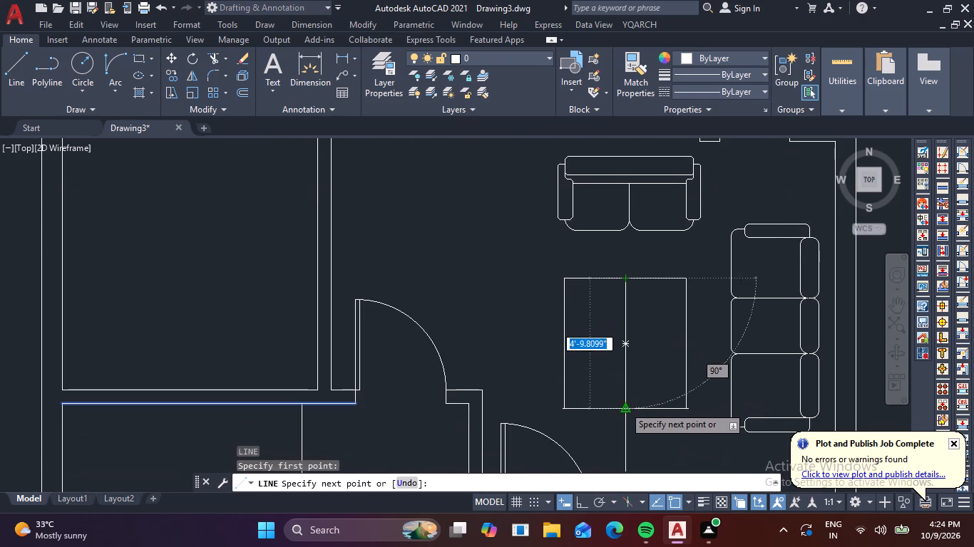
{"action": "left_click", "coordinate": [624, 406]}
{"action": "key", "text": "space"}
{"action": "key", "text": "space"}
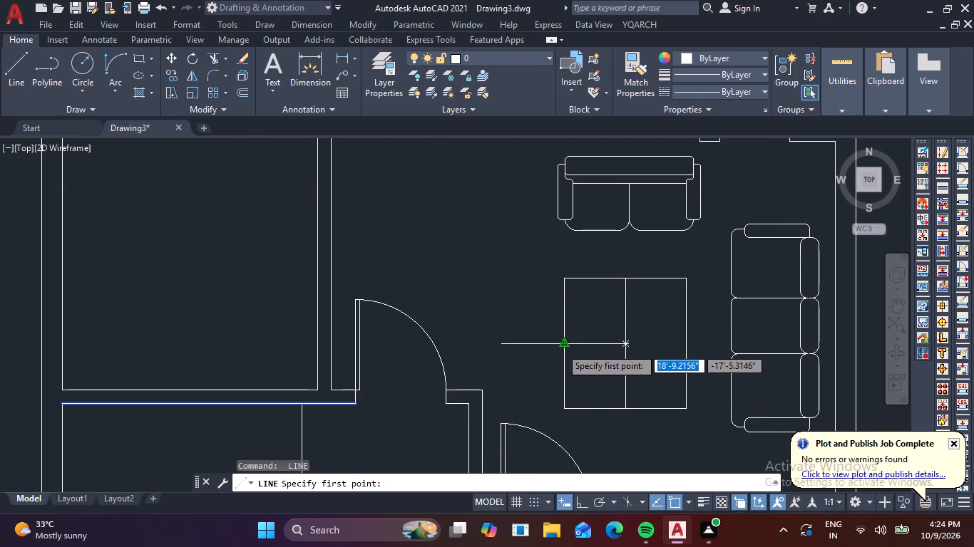
{"action": "left_click", "coordinate": [561, 348]}
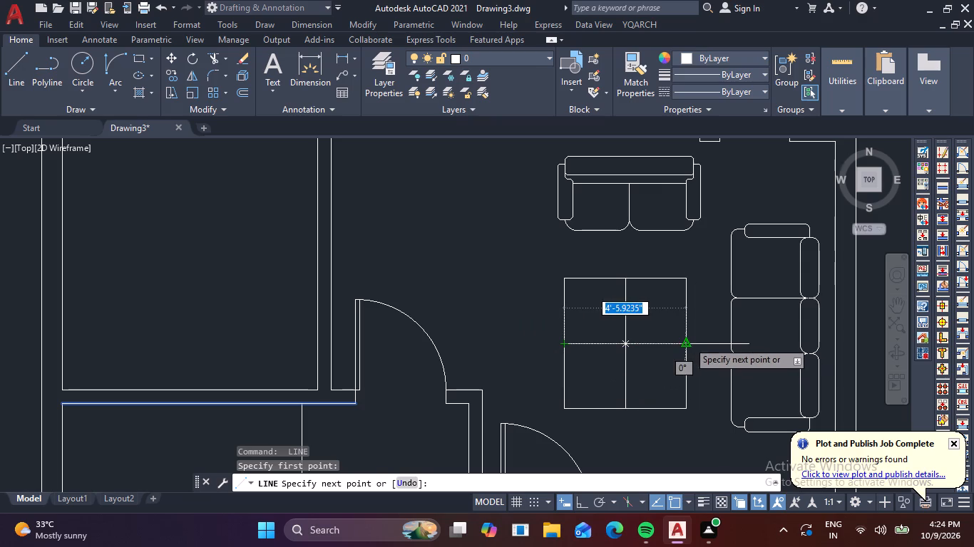
{"action": "left_click", "coordinate": [688, 341]}
{"action": "key", "text": "space"}
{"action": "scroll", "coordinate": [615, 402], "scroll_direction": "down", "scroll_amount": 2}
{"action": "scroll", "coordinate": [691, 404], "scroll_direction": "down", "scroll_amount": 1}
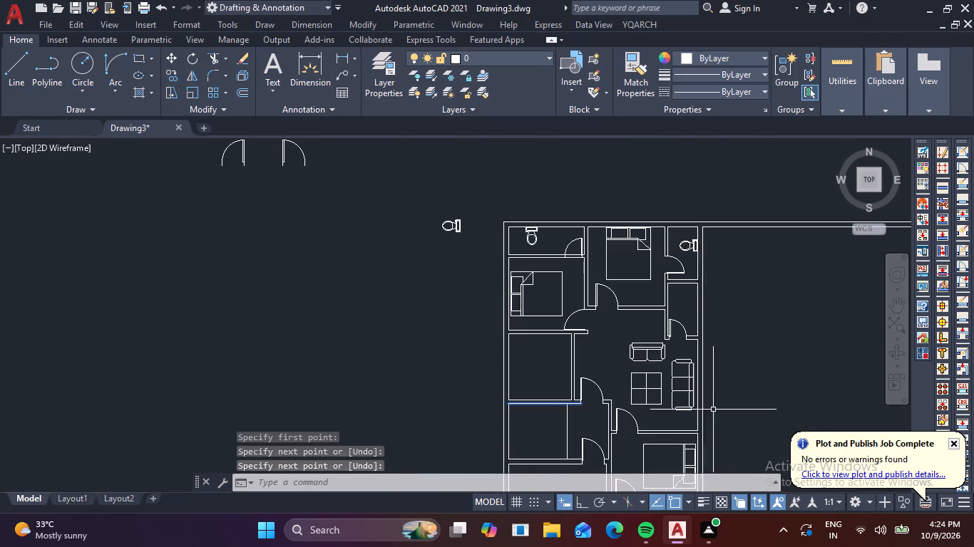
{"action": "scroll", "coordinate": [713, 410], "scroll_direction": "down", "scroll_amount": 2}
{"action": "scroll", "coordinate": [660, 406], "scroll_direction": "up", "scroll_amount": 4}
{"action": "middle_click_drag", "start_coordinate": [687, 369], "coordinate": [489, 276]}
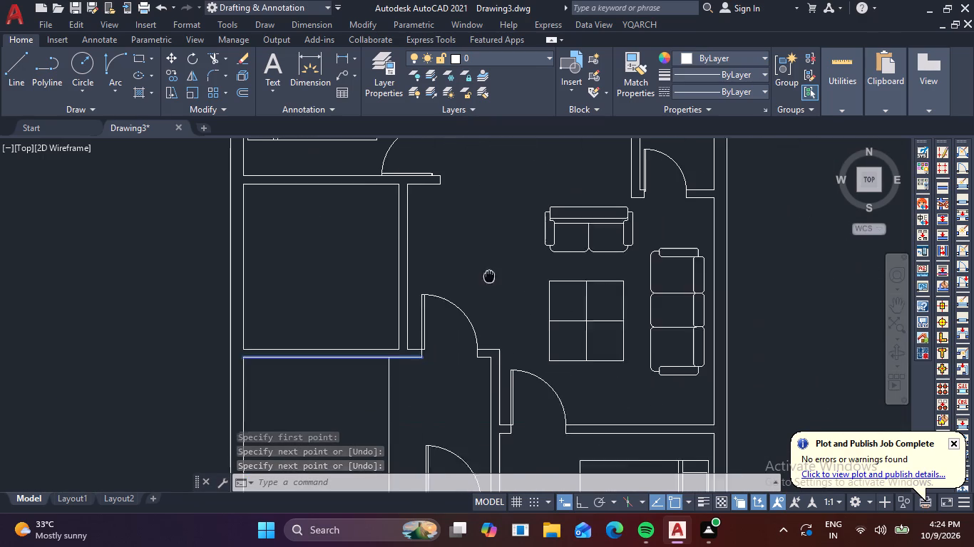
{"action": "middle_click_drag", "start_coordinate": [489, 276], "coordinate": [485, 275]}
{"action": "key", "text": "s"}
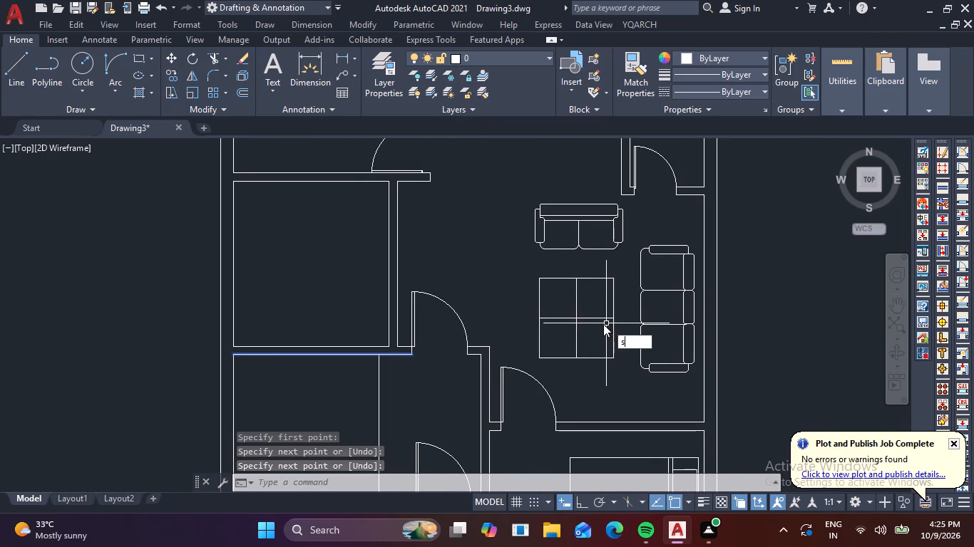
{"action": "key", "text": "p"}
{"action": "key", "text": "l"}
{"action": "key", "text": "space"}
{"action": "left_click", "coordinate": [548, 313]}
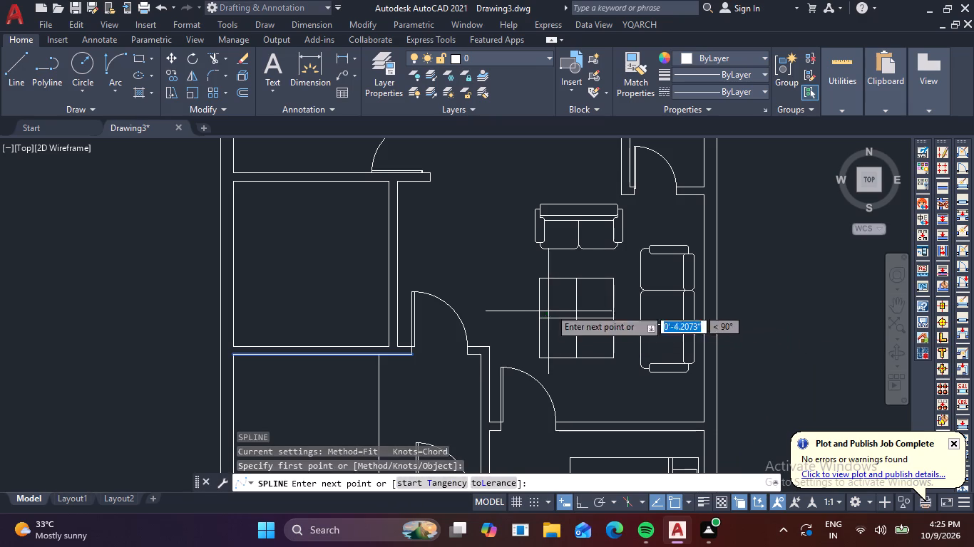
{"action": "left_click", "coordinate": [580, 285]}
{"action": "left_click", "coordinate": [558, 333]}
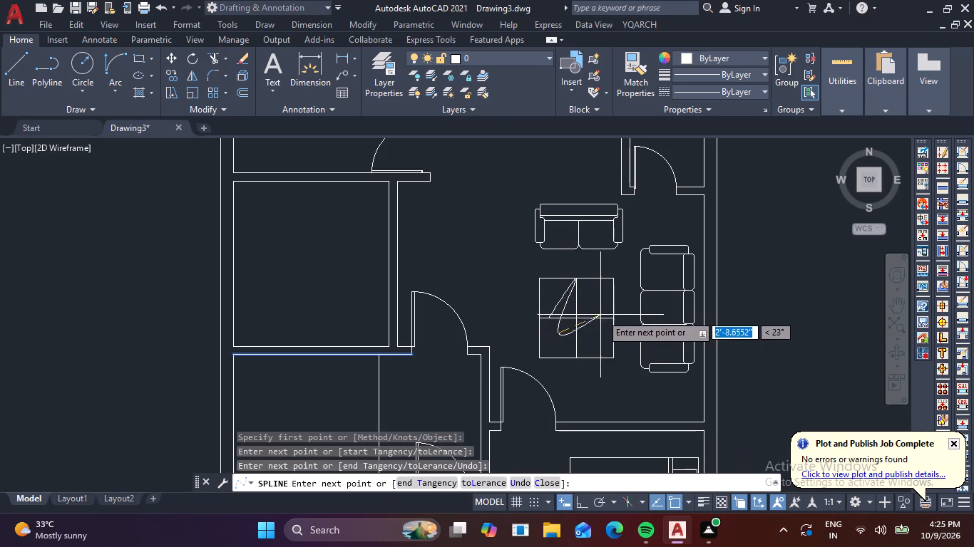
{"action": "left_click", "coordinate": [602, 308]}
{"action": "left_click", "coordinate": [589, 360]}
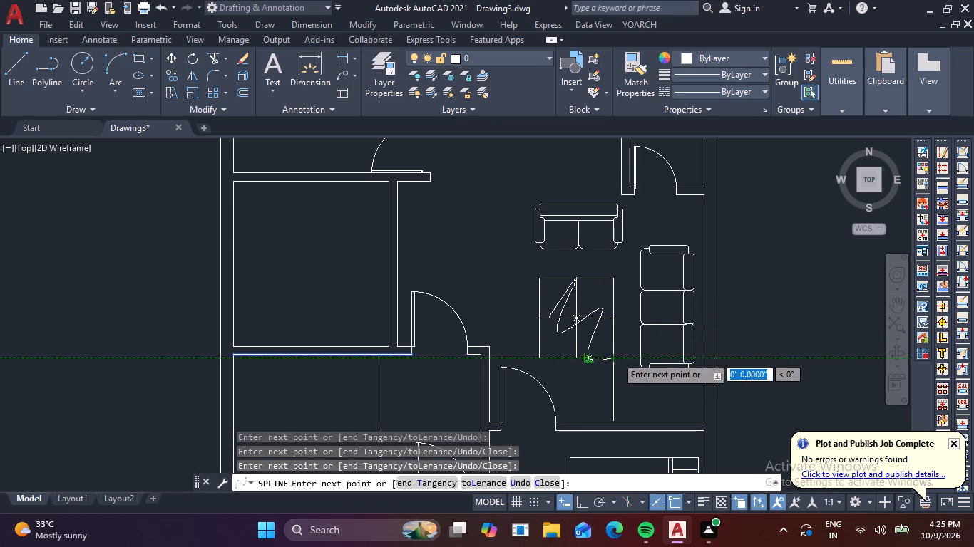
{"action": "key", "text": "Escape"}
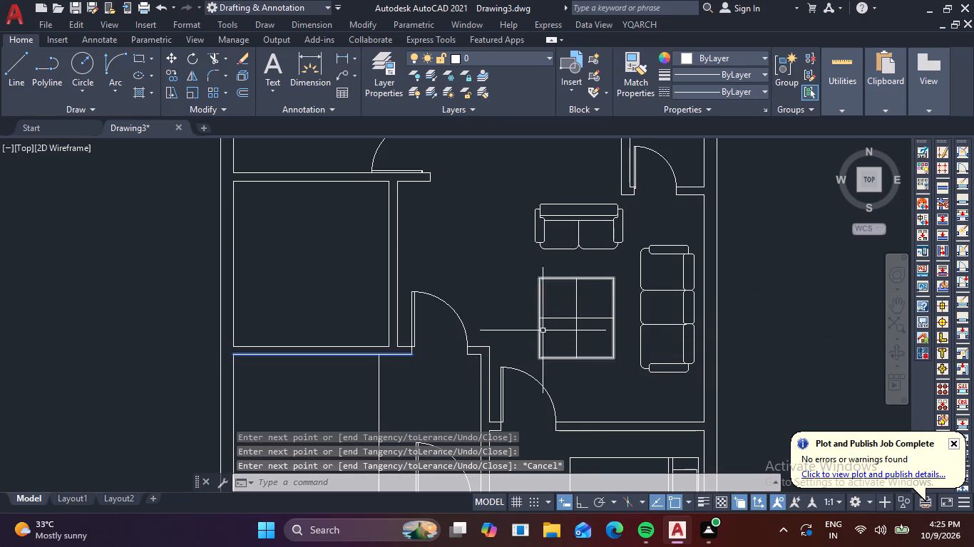
Draw a five-point zigzag spline across the coffee table, from its west side to its south edge, as a surface pattern.
{"action": "key", "text": "space"}
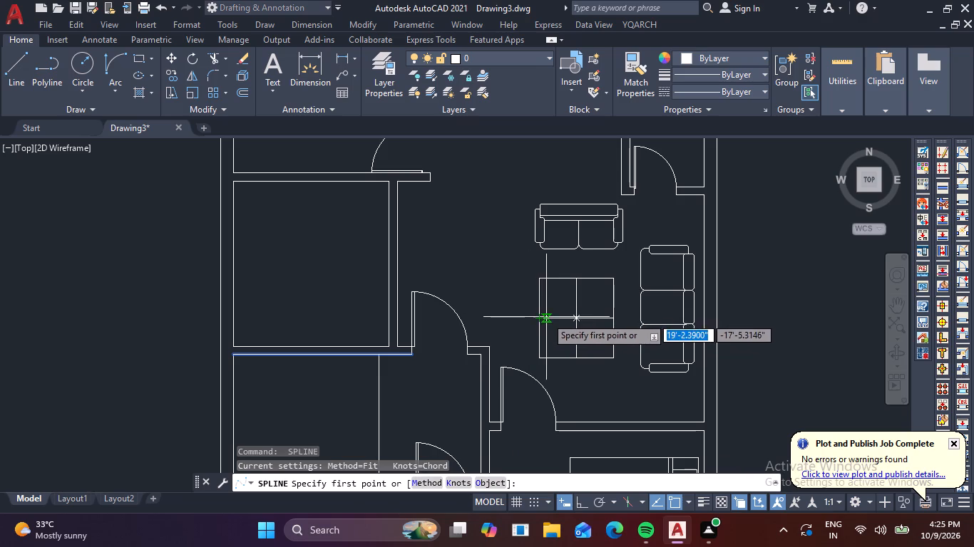
{"action": "left_click", "coordinate": [546, 317]}
{"action": "left_click", "coordinate": [577, 291]}
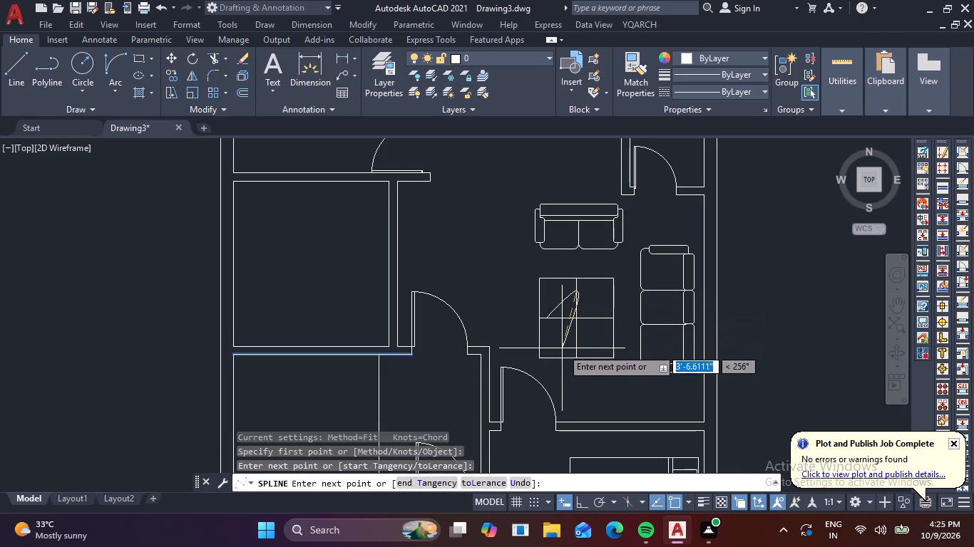
{"action": "left_click", "coordinate": [558, 355]}
{"action": "left_click", "coordinate": [605, 288]}
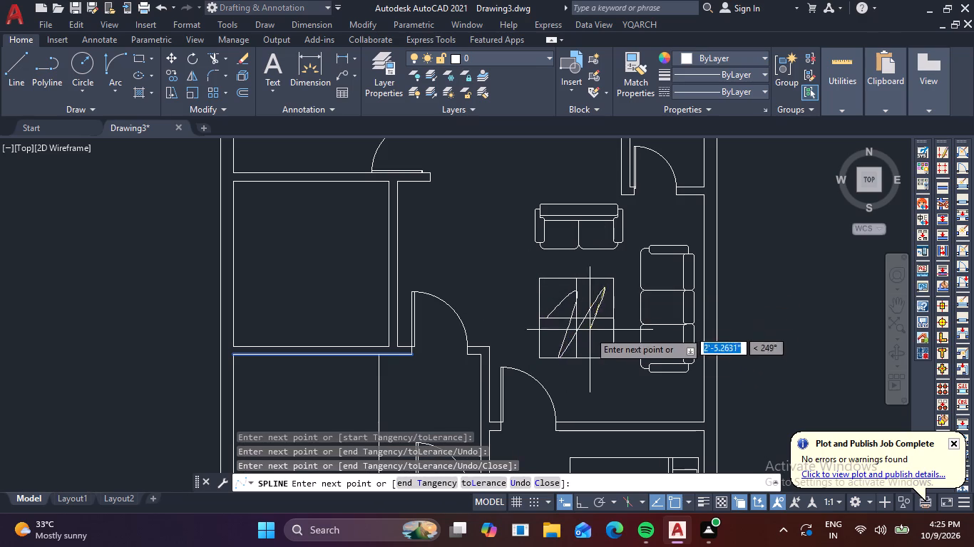
{"action": "left_click", "coordinate": [592, 355]}
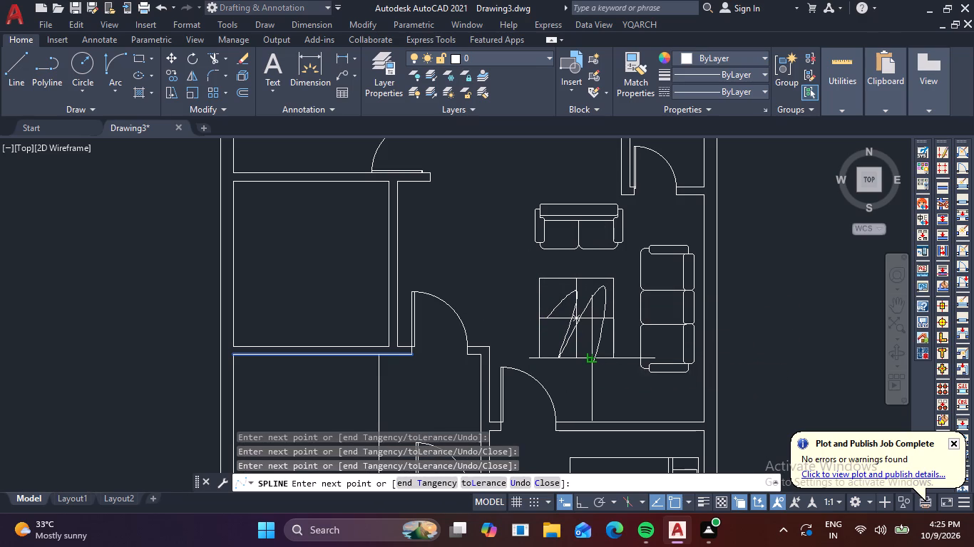
{"action": "key", "text": "space"}
Trim the hooked tail of the zigzag spline at the coffee table's south edge.
{"action": "scroll", "coordinate": [643, 382], "scroll_direction": "down", "scroll_amount": 4}
{"action": "scroll", "coordinate": [643, 380], "scroll_direction": "up", "scroll_amount": 3}
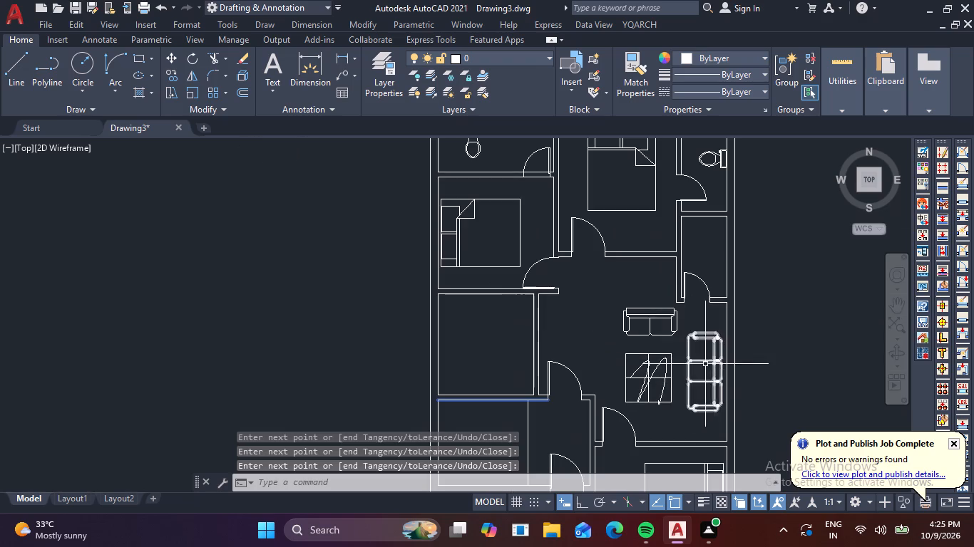
{"action": "scroll", "coordinate": [694, 418], "scroll_direction": "up", "scroll_amount": 3}
{"action": "key", "text": "Escape"}
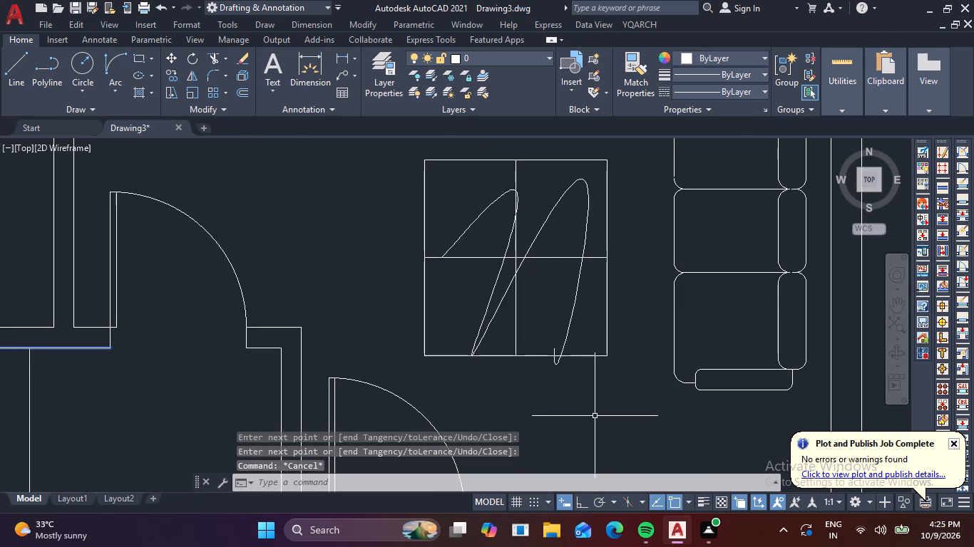
{"action": "key", "text": "t"}
{"action": "key", "text": "r"}
{"action": "key", "text": "space"}
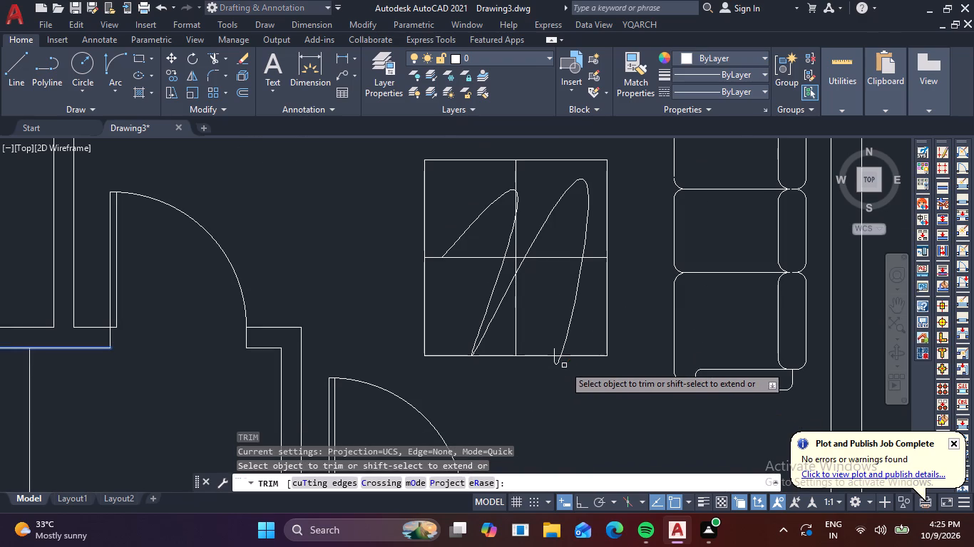
{"action": "left_click", "coordinate": [555, 363]}
{"action": "scroll", "coordinate": [555, 354], "scroll_direction": "up", "scroll_amount": 3}
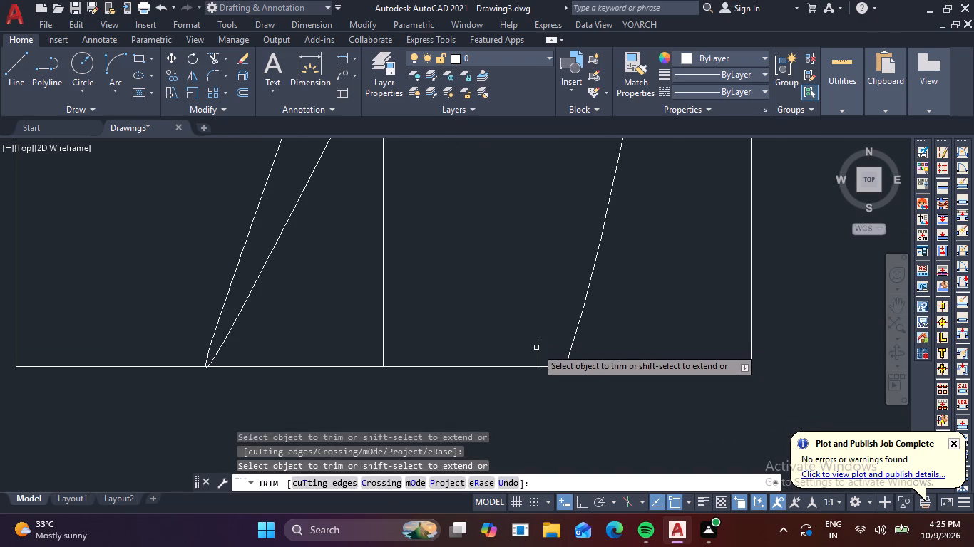
{"action": "left_click", "coordinate": [536, 348]}
{"action": "key", "text": "Escape"}
Clear the highlight from the partition line between the two unfurnished rooms on the plan's west side.
{"action": "scroll", "coordinate": [446, 395], "scroll_direction": "down", "scroll_amount": 4}
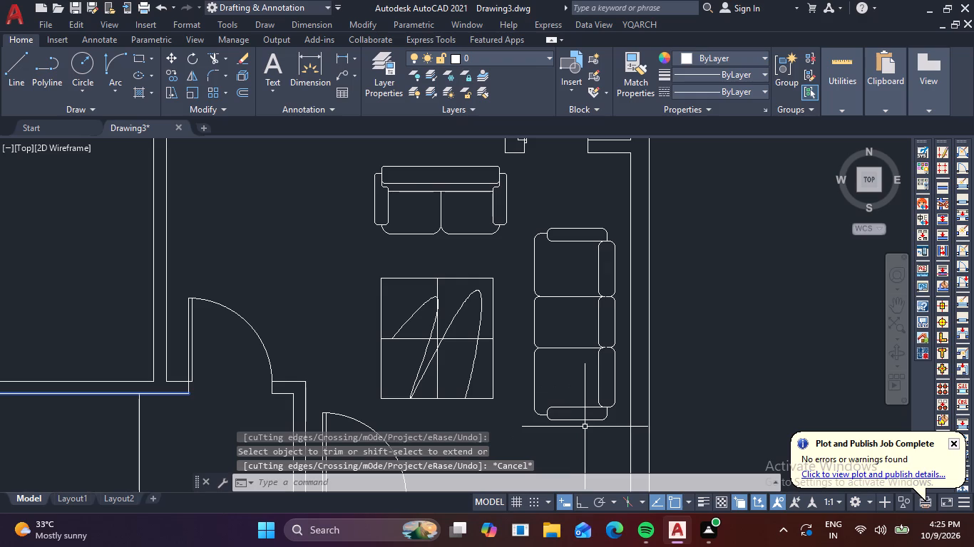
{"action": "scroll", "coordinate": [588, 410], "scroll_direction": "down", "scroll_amount": 2}
{"action": "scroll", "coordinate": [641, 387], "scroll_direction": "down", "scroll_amount": 2}
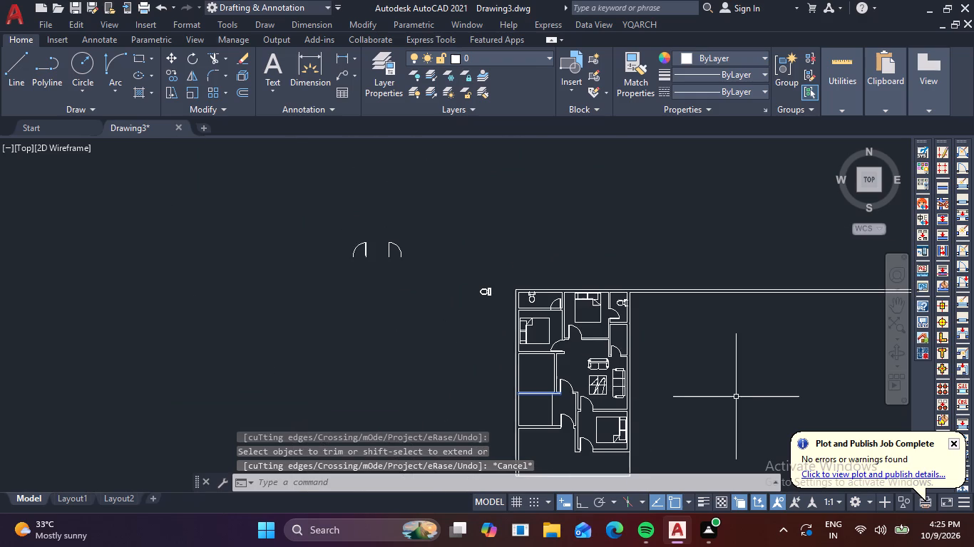
{"action": "middle_click_drag", "start_coordinate": [704, 348], "coordinate": [721, 261]}
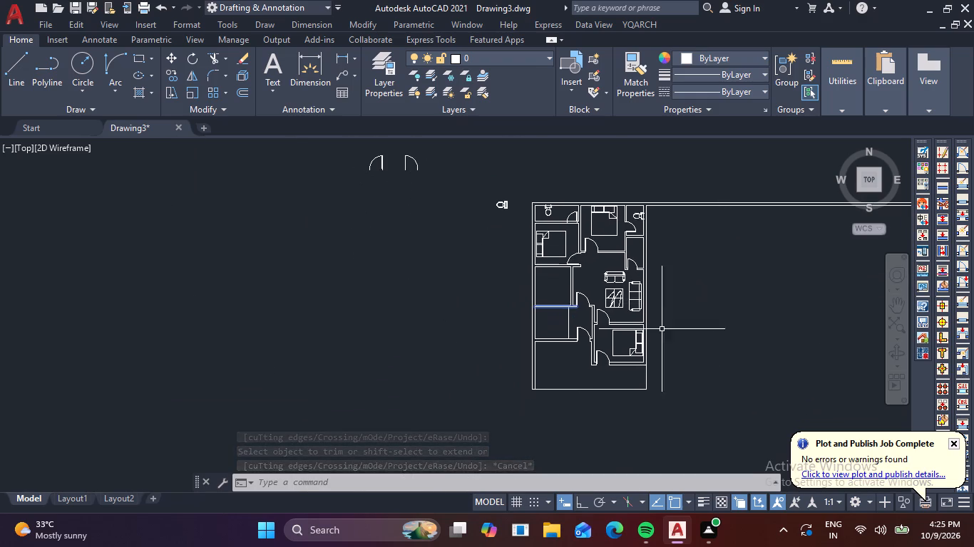
{"action": "scroll", "coordinate": [699, 348], "scroll_direction": "up", "scroll_amount": 1}
{"action": "key", "text": "Escape"}
{"action": "key", "text": "Escape"}
{"action": "key", "text": "Escape"}
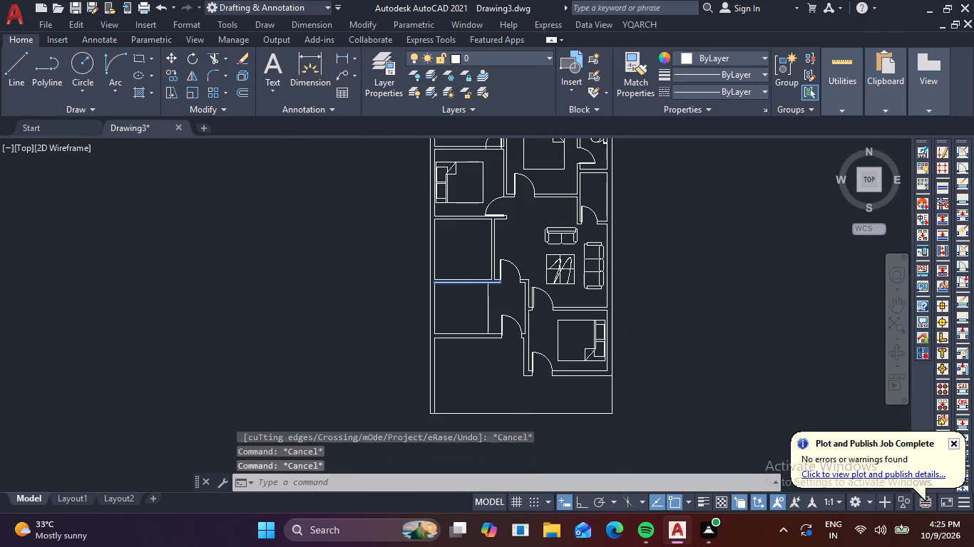
{"action": "key", "text": "Escape"}
{"action": "key", "text": "Escape"}
{"action": "scroll", "coordinate": [460, 283], "scroll_direction": "up", "scroll_amount": 3}
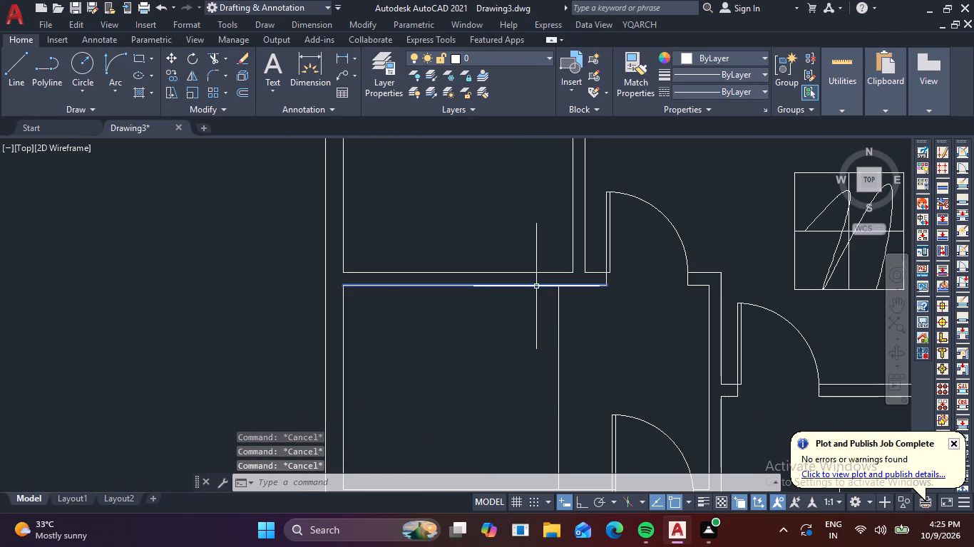
{"action": "left_click", "coordinate": [535, 286]}
{"action": "key", "text": "Escape"}
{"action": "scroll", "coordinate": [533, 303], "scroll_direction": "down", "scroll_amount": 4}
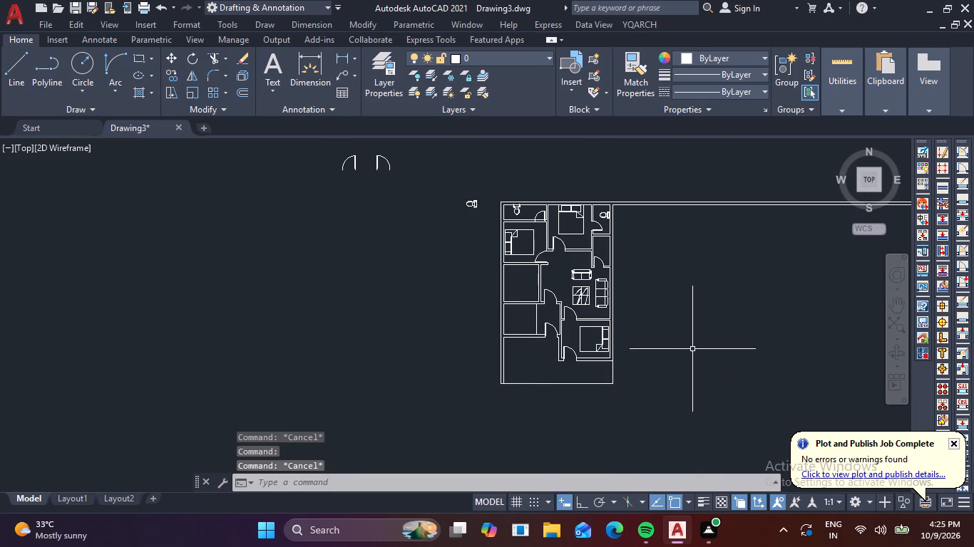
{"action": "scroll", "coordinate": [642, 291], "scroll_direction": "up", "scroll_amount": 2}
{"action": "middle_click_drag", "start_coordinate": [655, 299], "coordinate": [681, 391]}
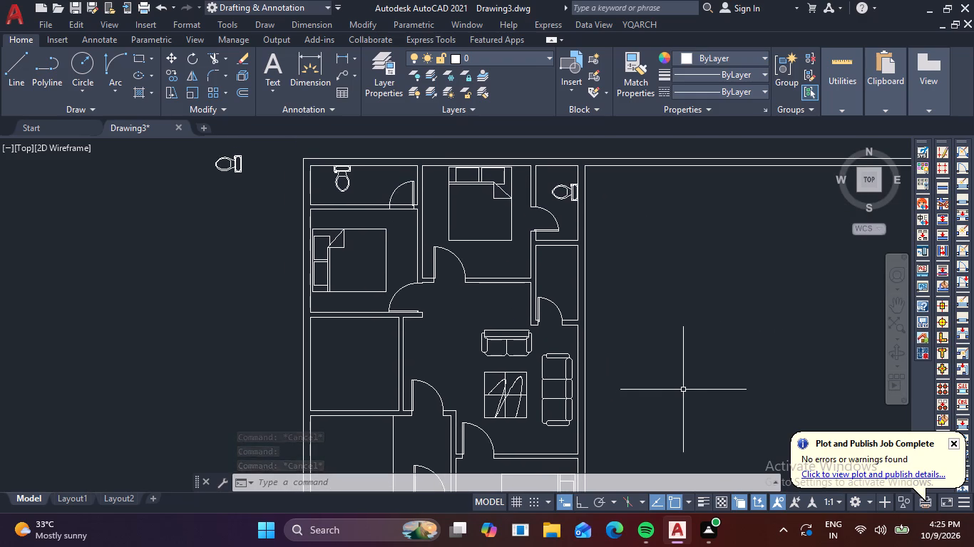
Offset the inner face of the west exterior wall 3' eastward into the room containing the vertical stair line.
{"action": "scroll", "coordinate": [675, 390], "scroll_direction": "down", "scroll_amount": 2}
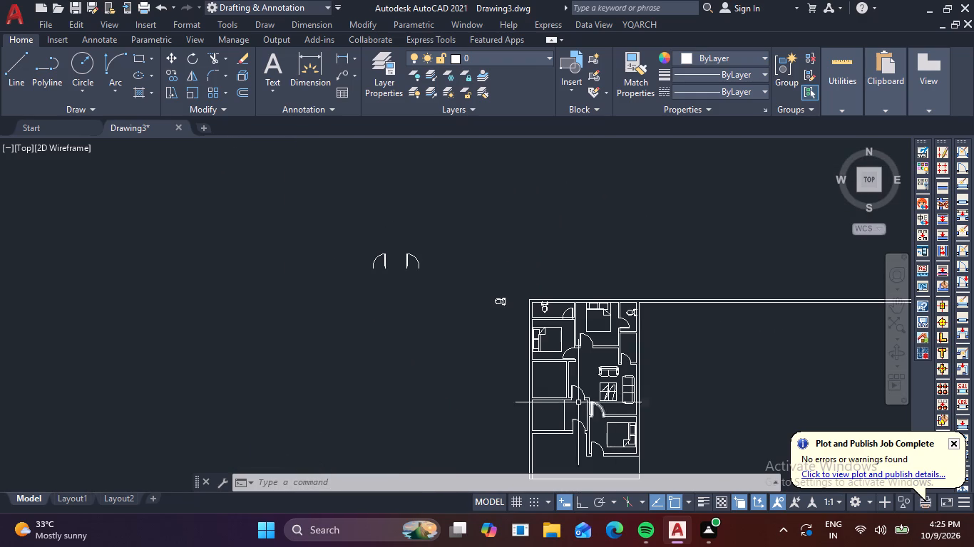
{"action": "middle_click_drag", "start_coordinate": [557, 394], "coordinate": [523, 310]}
{"action": "scroll", "coordinate": [520, 320], "scroll_direction": "up", "scroll_amount": 3}
{"action": "middle_click_drag", "start_coordinate": [550, 346], "coordinate": [553, 318]}
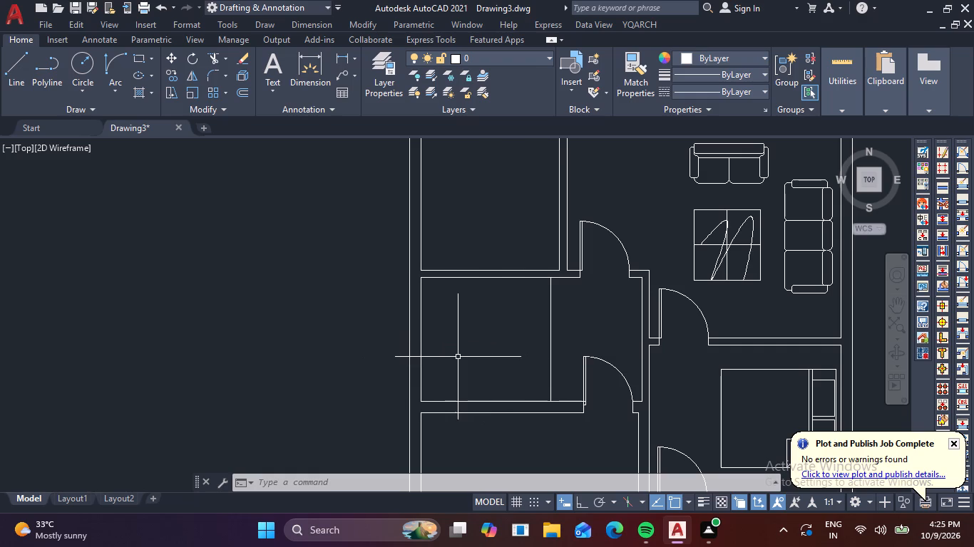
{"action": "key", "text": "o"}
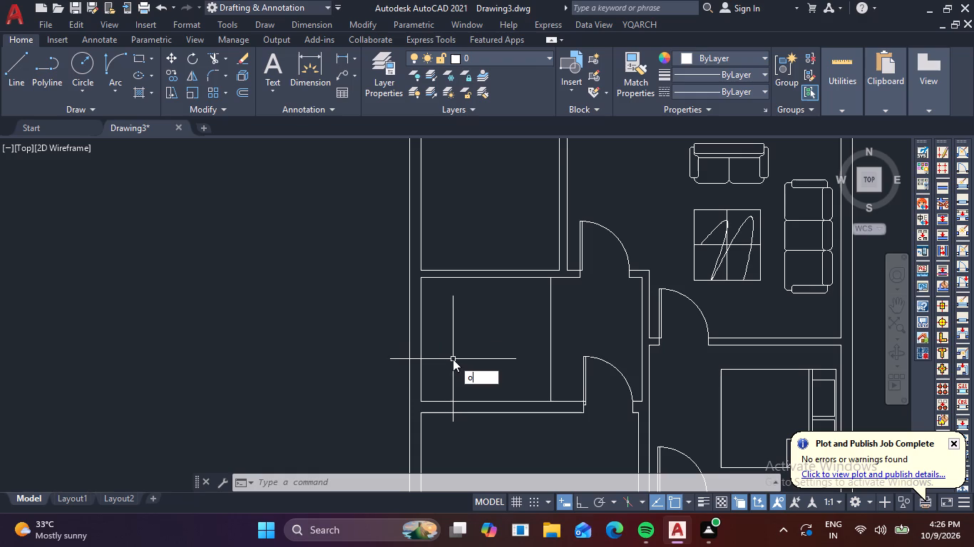
{"action": "key", "text": "Return"}
{"action": "key", "text": "3"}
{"action": "key", "text": "apostrophe"}
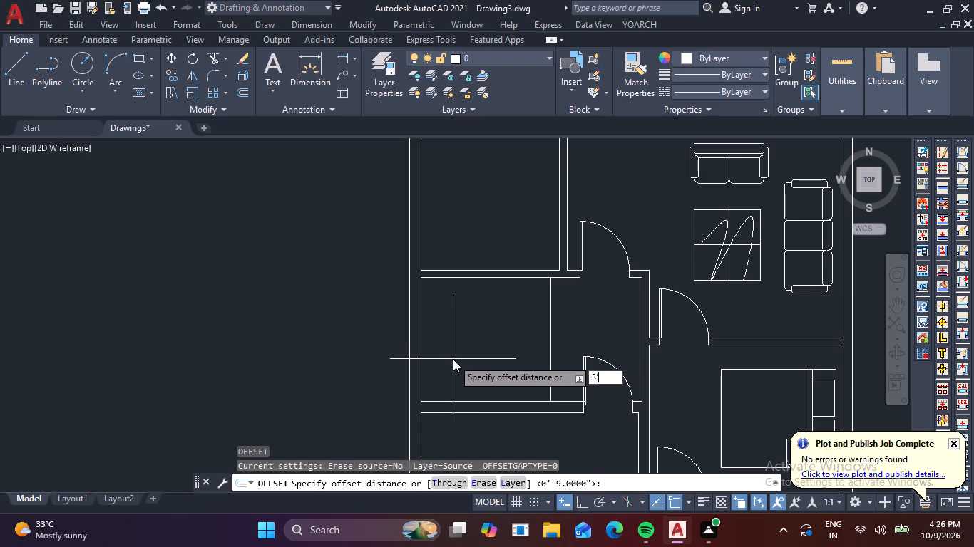
{"action": "key", "text": "Return"}
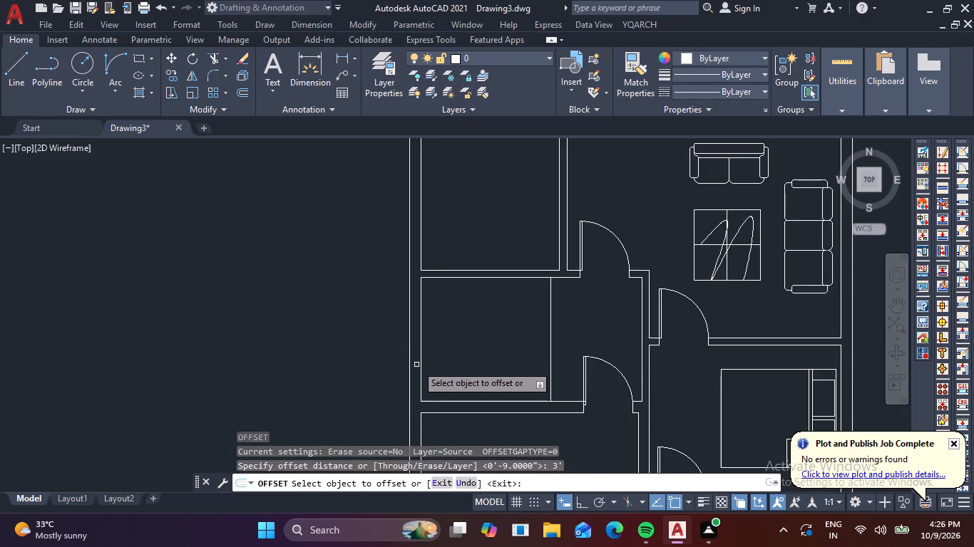
{"action": "left_click", "coordinate": [419, 360]}
{"action": "left_click", "coordinate": [476, 359]}
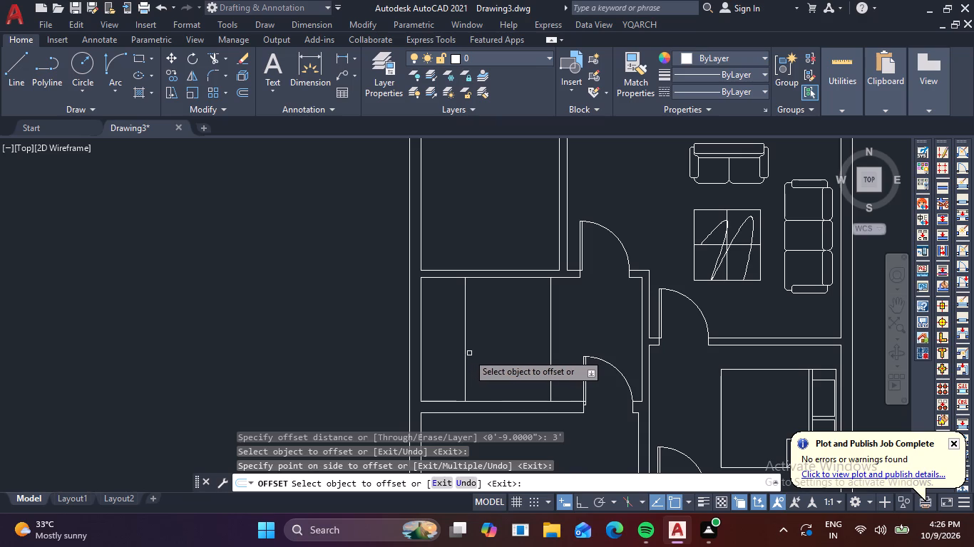
{"action": "key", "text": "Escape"}
{"action": "key", "text": "Escape"}
{"action": "key", "text": "Escape"}
{"action": "key", "text": "Escape"}
{"action": "key", "text": "Escape"}
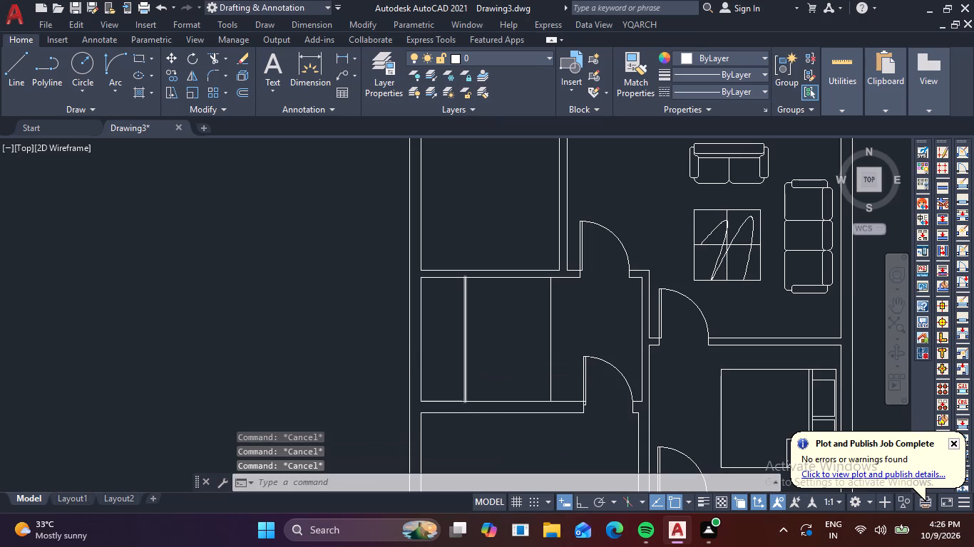
{"action": "key", "text": "Escape"}
{"action": "key", "text": "Escape"}
{"action": "key", "text": "Escape"}
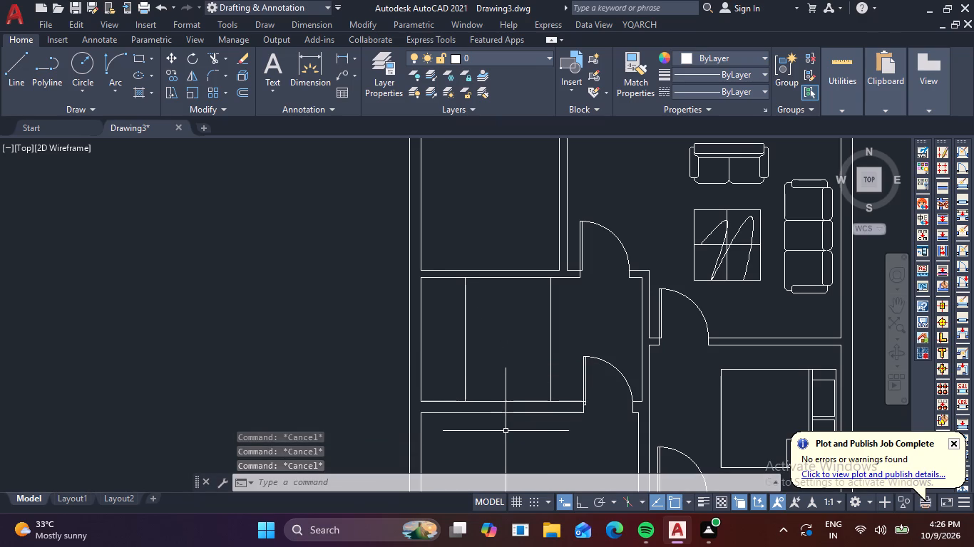
Offset the stair room's south and north inner wall faces 3' into the room.
{"action": "key", "text": "space"}
{"action": "key", "text": "space"}
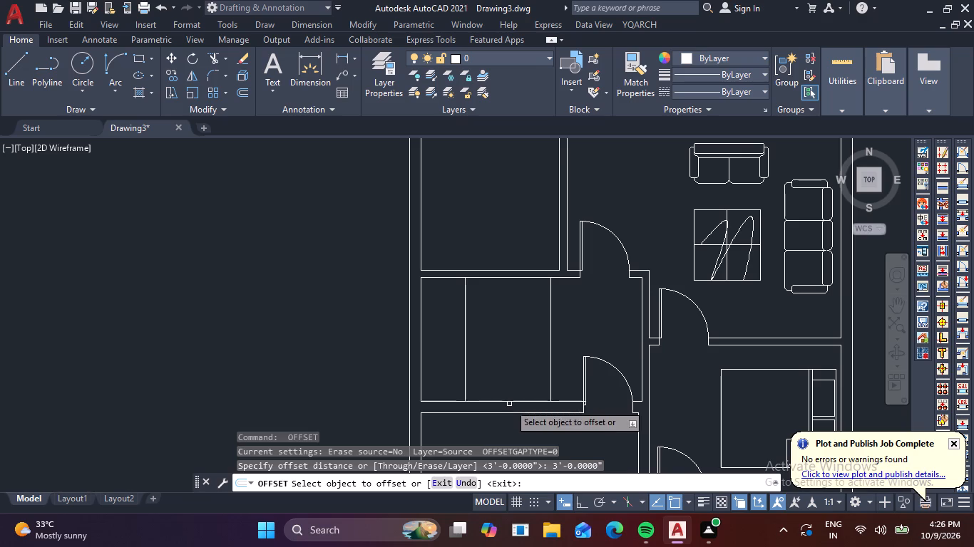
{"action": "left_click", "coordinate": [509, 400]}
{"action": "left_click", "coordinate": [512, 382]}
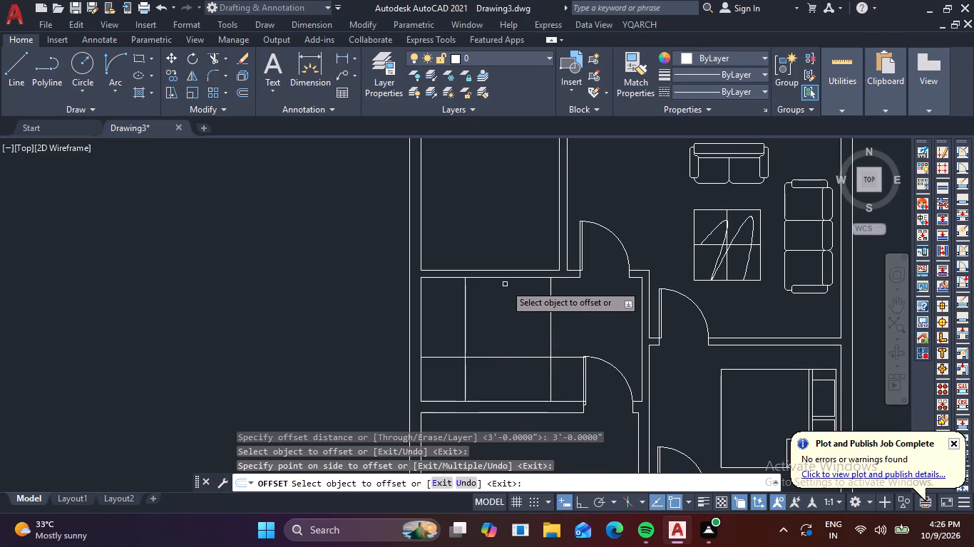
{"action": "left_click", "coordinate": [503, 277]}
{"action": "left_click", "coordinate": [498, 301]}
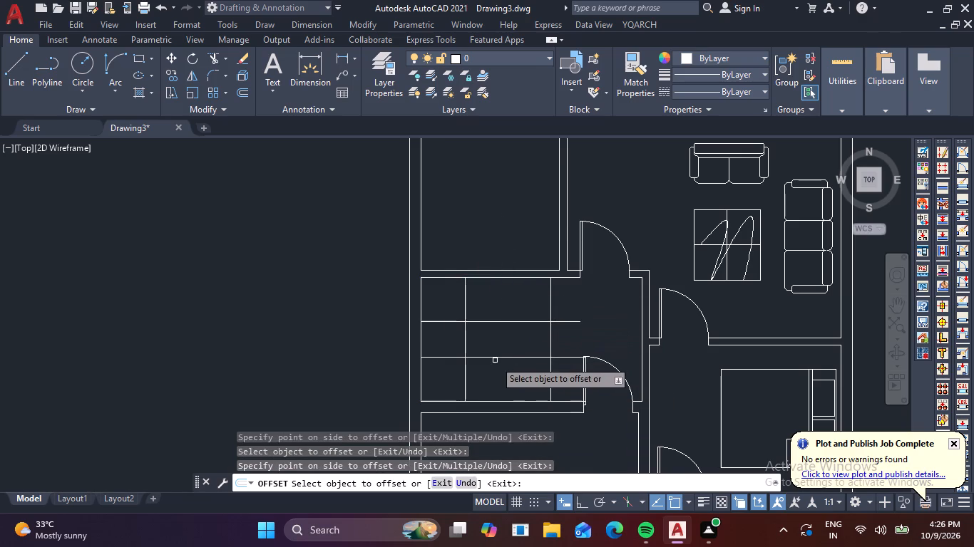
{"action": "key", "text": "Escape"}
{"action": "key", "text": "Escape"}
{"action": "key", "text": "Escape"}
{"action": "key", "text": "Escape"}
Trim both horizontal offset lines where they extend west and east beyond the two vertical stair lines.
{"action": "key", "text": "t"}
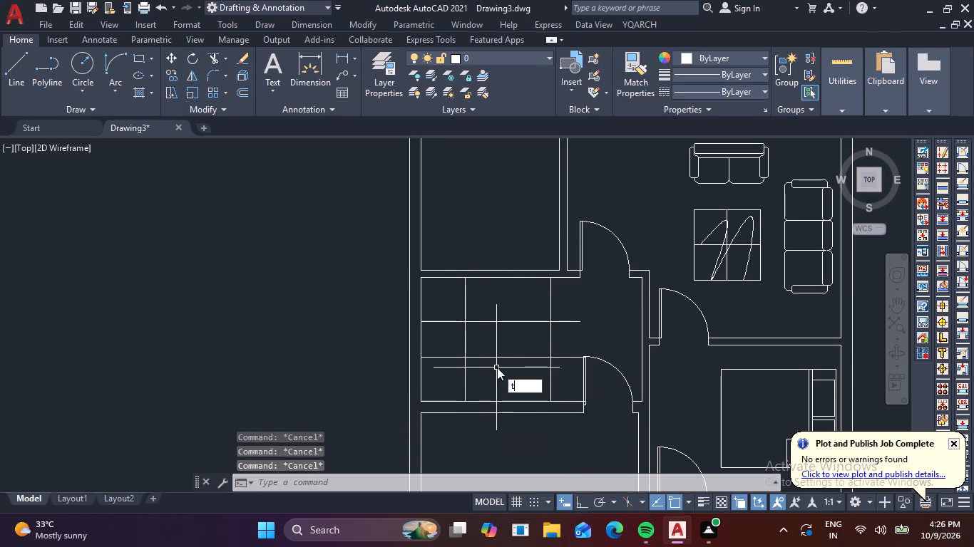
{"action": "key", "text": "r"}
{"action": "key", "text": "space"}
{"action": "left_click", "coordinate": [448, 360]}
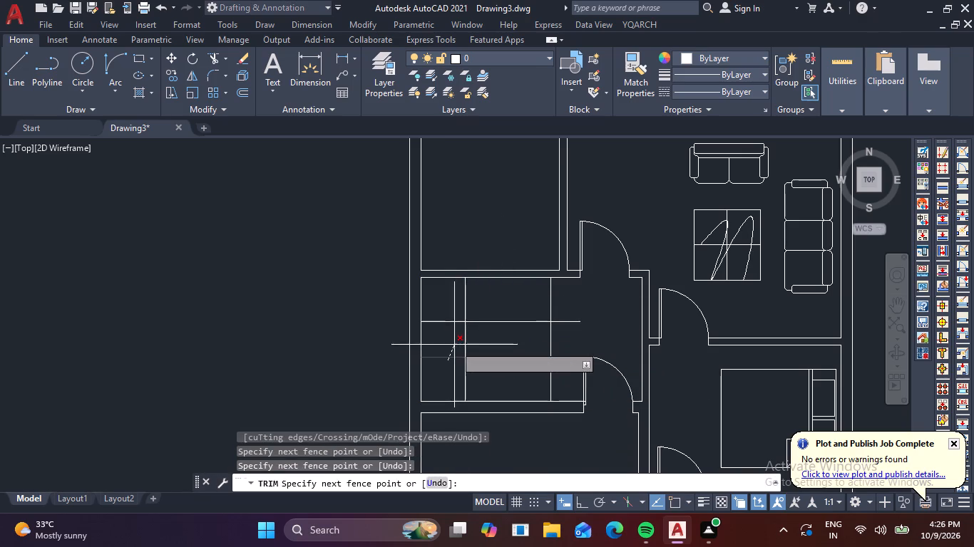
{"action": "left_click", "coordinate": [454, 345]}
{"action": "left_click", "coordinate": [453, 325]}
{"action": "left_click", "coordinate": [453, 313]}
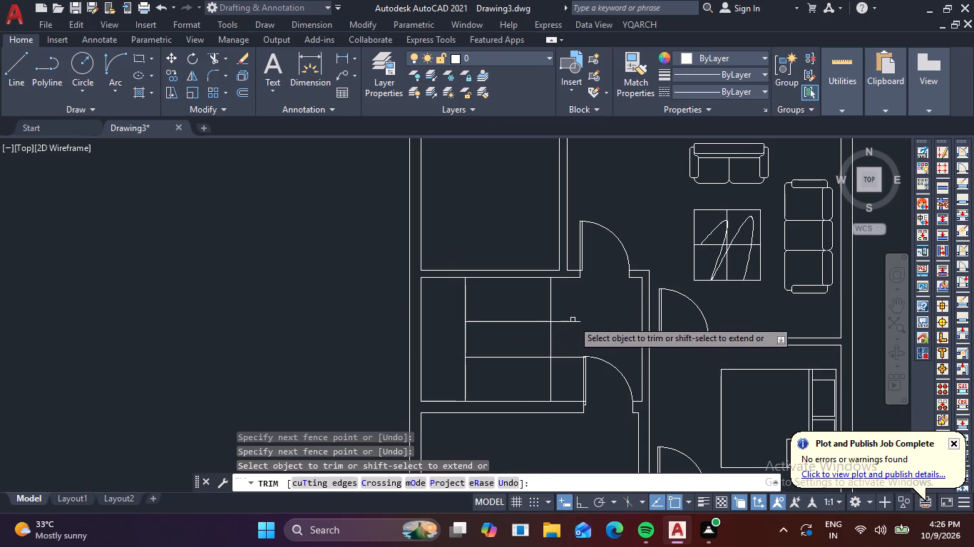
{"action": "left_click", "coordinate": [573, 318]}
{"action": "left_click", "coordinate": [569, 333]}
{"action": "left_click_drag", "start_coordinate": [566, 340], "coordinate": [566, 347]}
{"action": "left_click", "coordinate": [567, 358]}
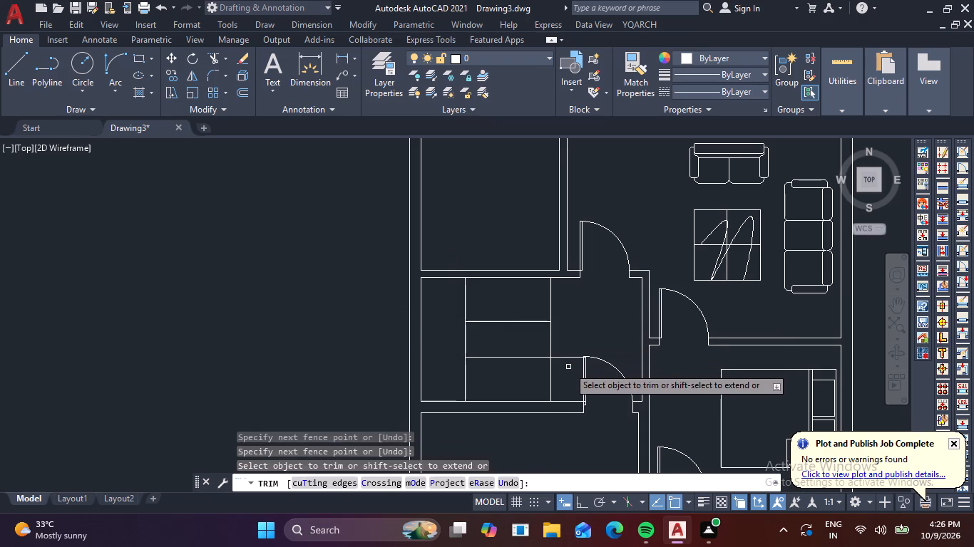
{"action": "left_click_drag", "start_coordinate": [568, 367], "coordinate": [569, 358]}
{"action": "left_click", "coordinate": [569, 349]}
{"action": "key", "text": "Escape"}
{"action": "key", "text": "Escape"}
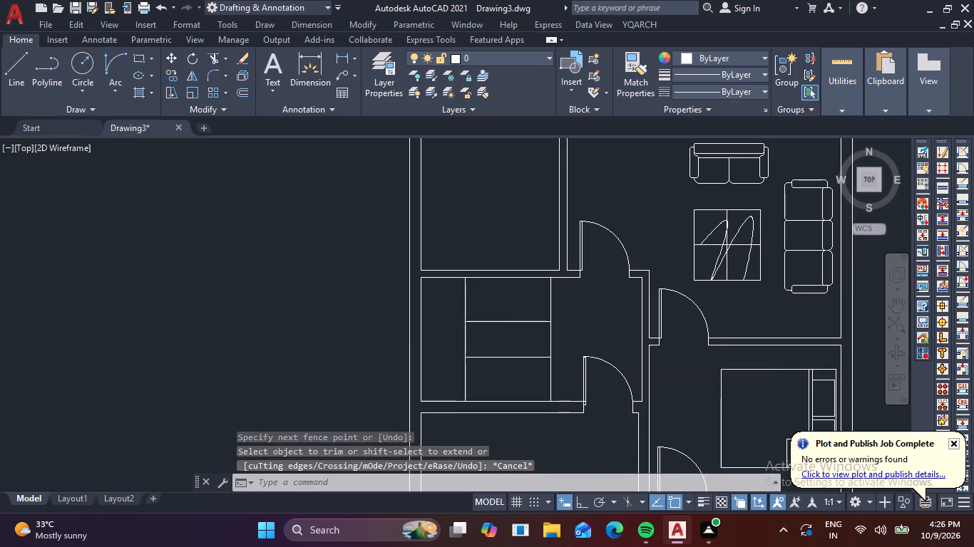
{"action": "key", "text": "Escape"}
{"action": "key", "text": "Escape"}
{"action": "key", "text": "Escape"}
{"action": "key", "text": "Escape"}
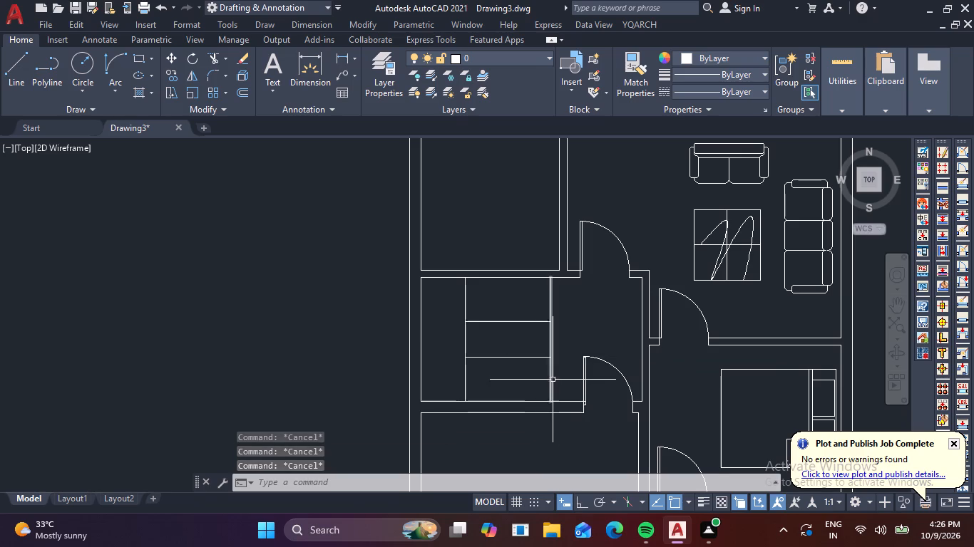
Trim both vertical stair lines between the two horizontal lines, leaving separate north and south flight outlines.
{"action": "scroll", "coordinate": [554, 375], "scroll_direction": "up", "scroll_amount": 2}
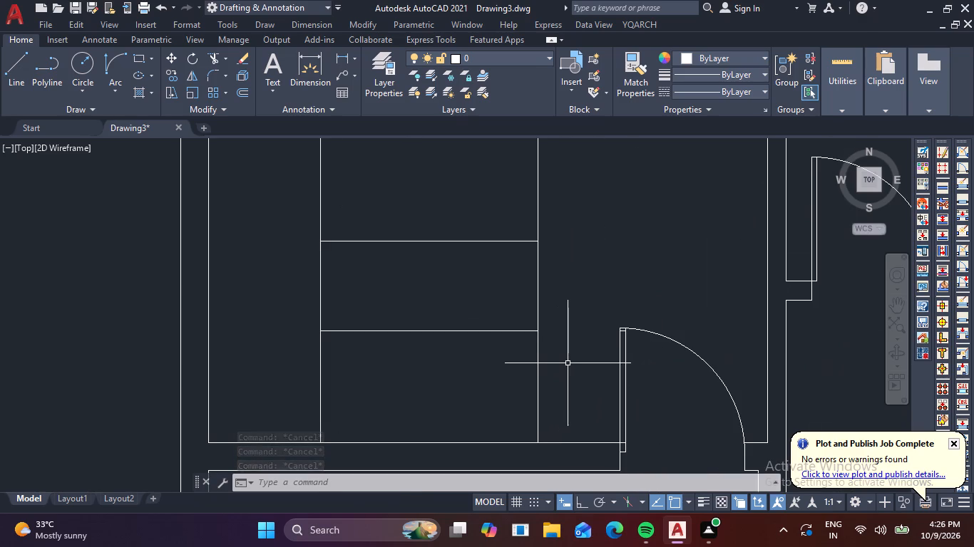
{"action": "key", "text": "Escape"}
{"action": "key", "text": "t"}
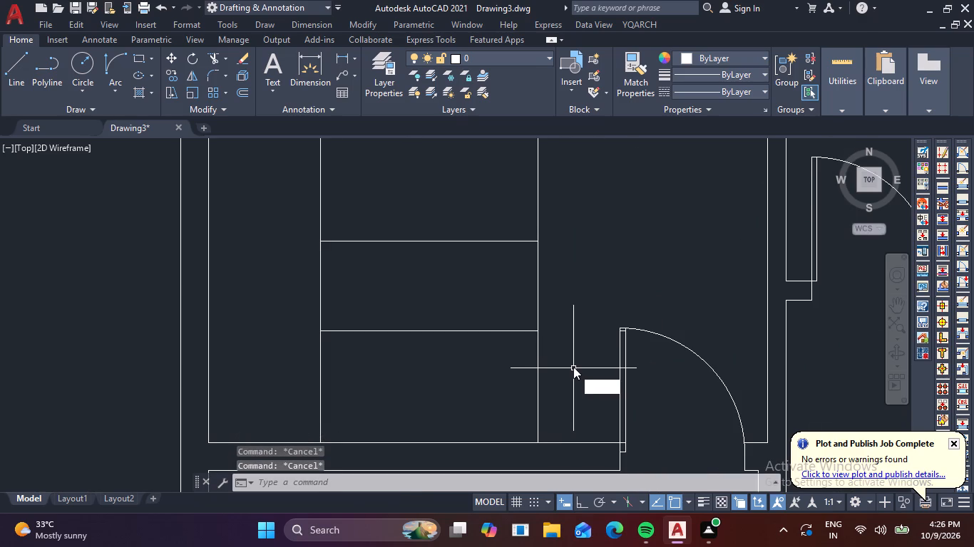
{"action": "key", "text": "r"}
{"action": "key", "text": "space"}
{"action": "left_click_drag", "start_coordinate": [318, 296], "coordinate": [377, 292]}
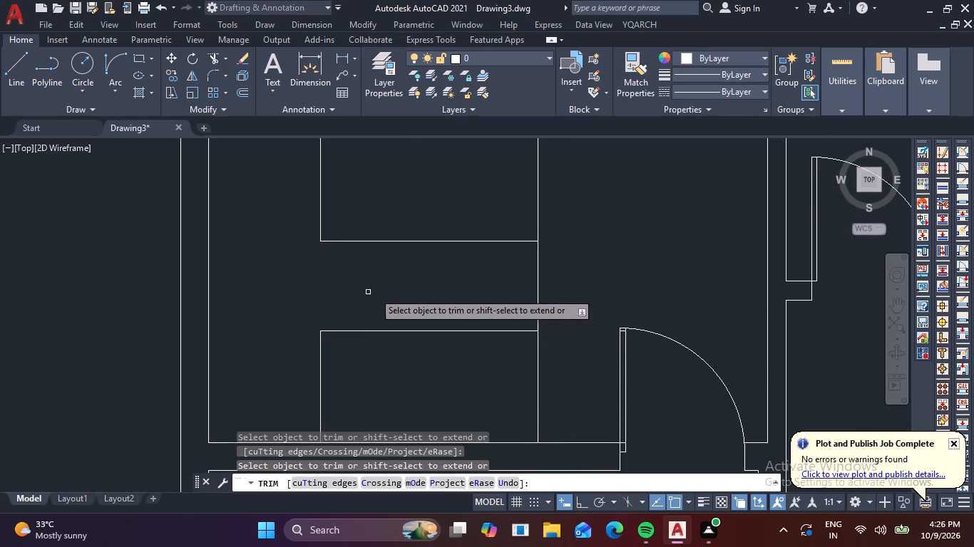
{"action": "left_click_drag", "start_coordinate": [377, 292], "coordinate": [563, 281]}
{"action": "left_click_drag", "start_coordinate": [551, 283], "coordinate": [503, 291]}
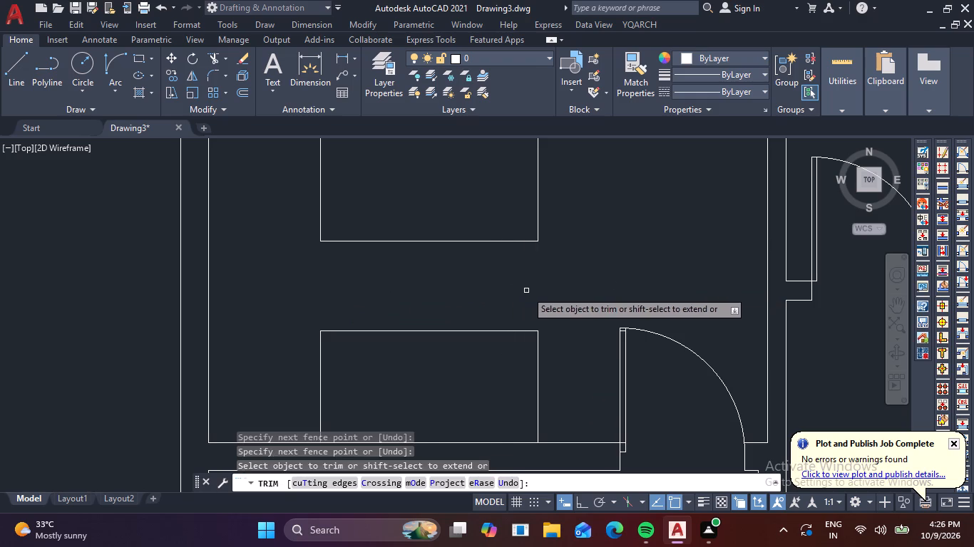
{"action": "key", "text": "Escape"}
{"action": "key", "text": "Escape"}
{"action": "key", "text": "Escape"}
Offset the south flight's east edge westward repeatedly at 10" spacing to draw six tread lines.
{"action": "key", "text": "o"}
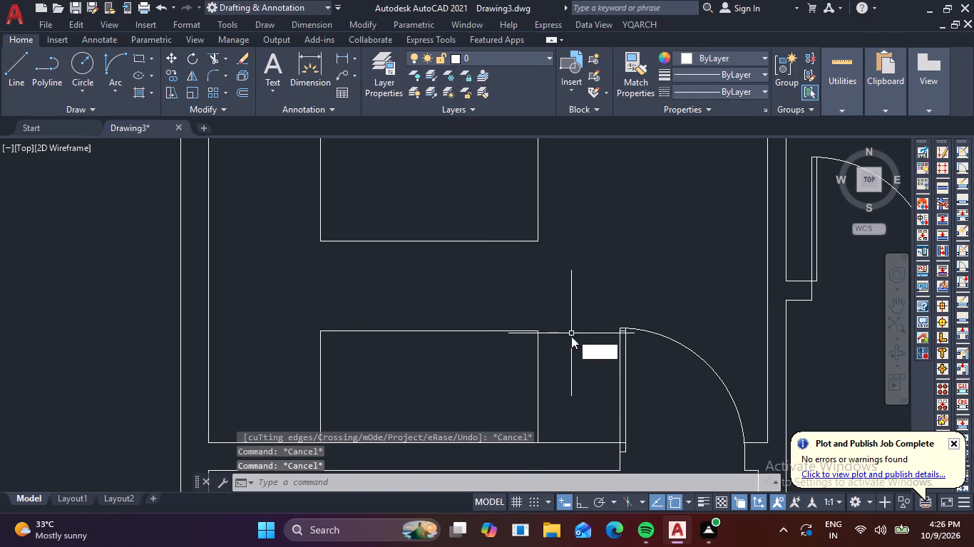
{"action": "key", "text": "Return"}
{"action": "key", "text": "1"}
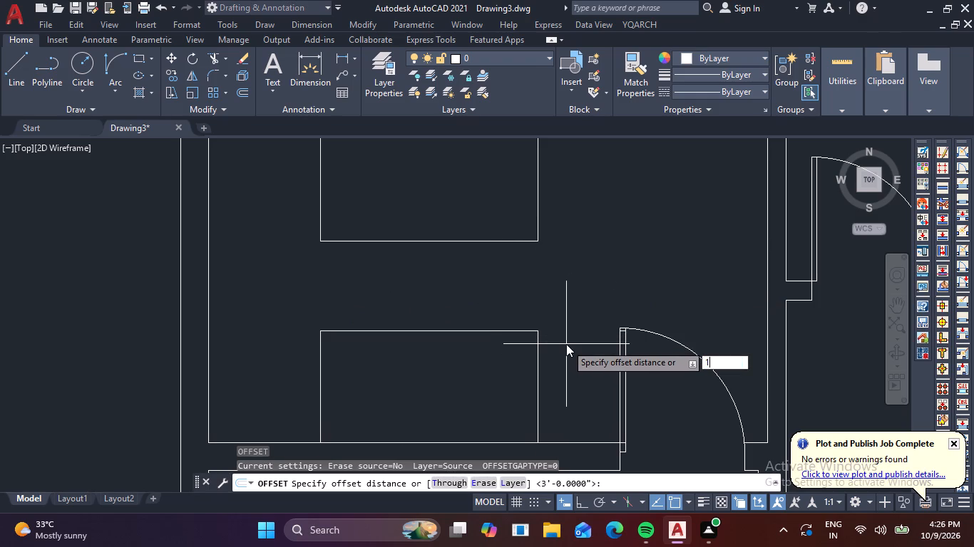
{"action": "type", "text": "0\""}
{"action": "key", "text": "Return"}
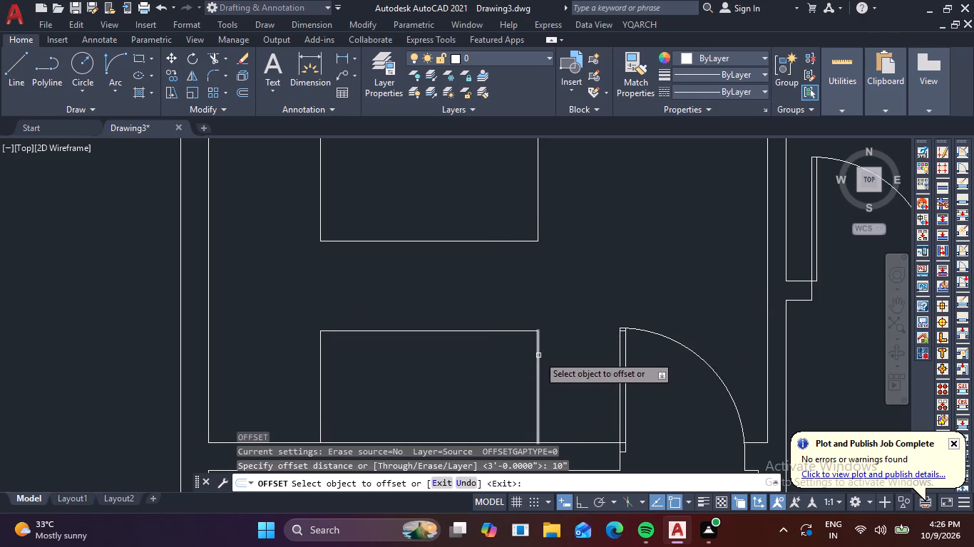
{"action": "left_click", "coordinate": [538, 355]}
{"action": "right_click", "coordinate": [538, 355]}
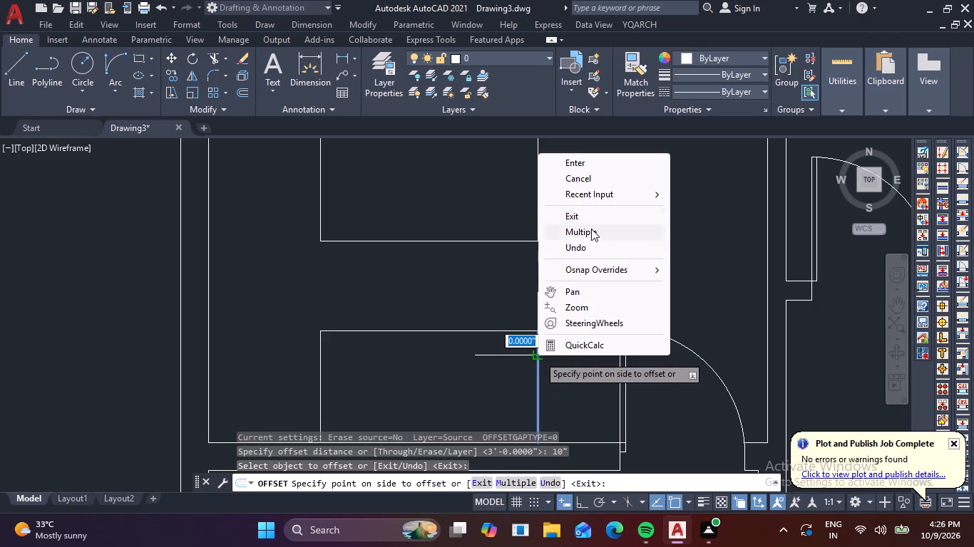
{"action": "left_click", "coordinate": [590, 234]}
{"action": "middle_click_drag", "start_coordinate": [503, 273], "coordinate": [578, 177]}
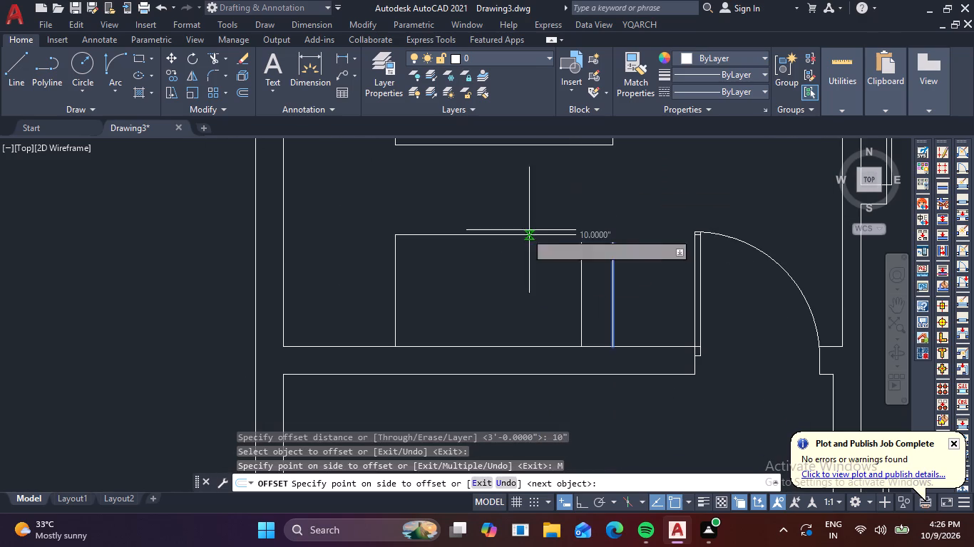
{"action": "left_click", "coordinate": [507, 234]}
{"action": "left_click", "coordinate": [495, 236]}
{"action": "left_click", "coordinate": [453, 242]}
{"action": "left_click", "coordinate": [439, 237]}
{"action": "left_click", "coordinate": [396, 216]}
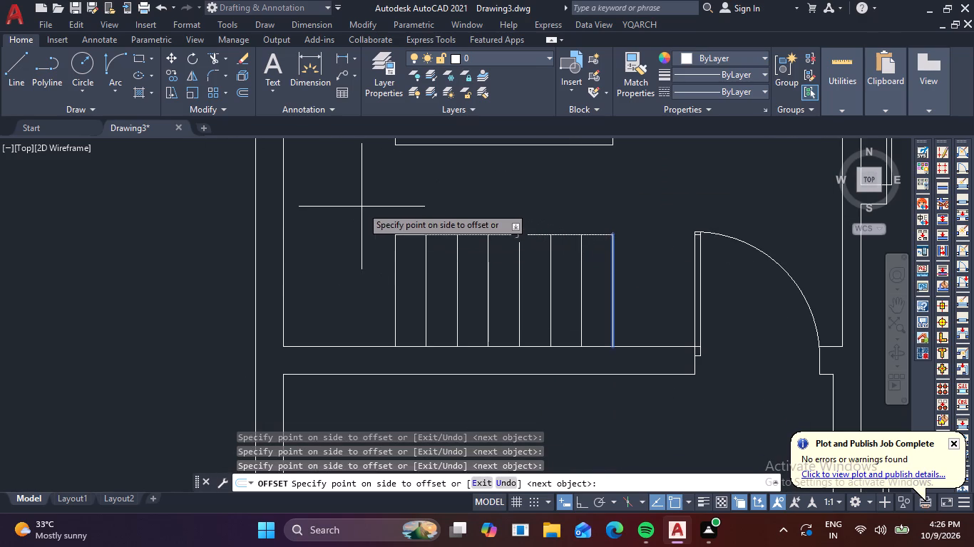
{"action": "left_click", "coordinate": [385, 271]}
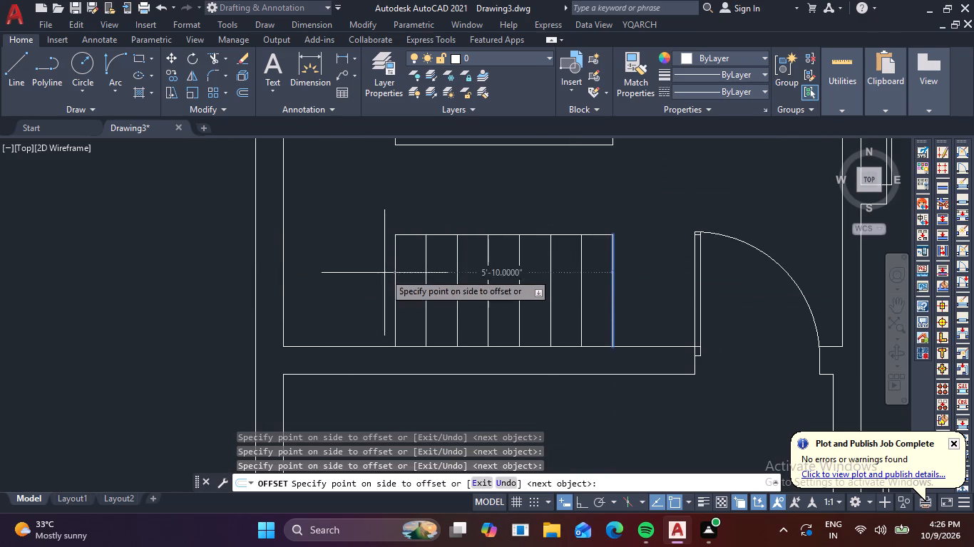
{"action": "key", "text": "Escape"}
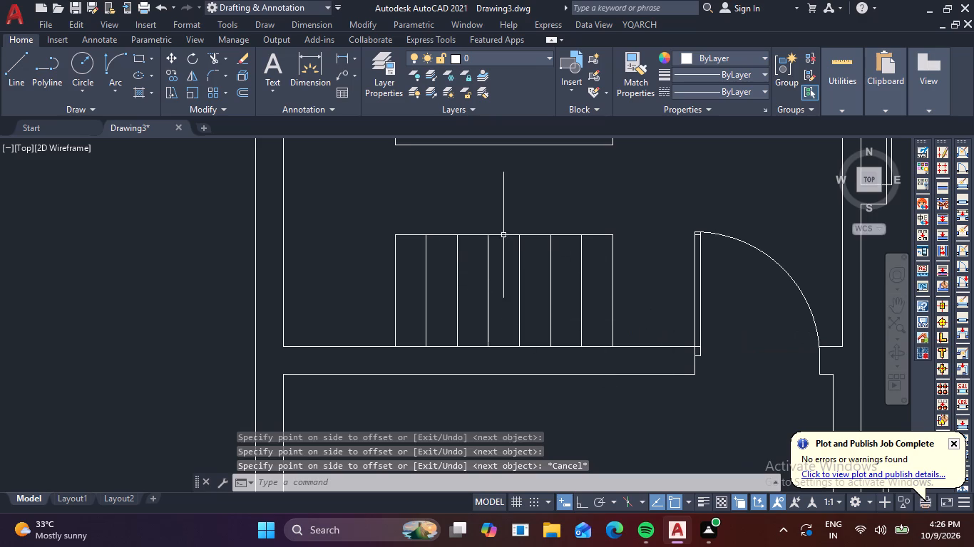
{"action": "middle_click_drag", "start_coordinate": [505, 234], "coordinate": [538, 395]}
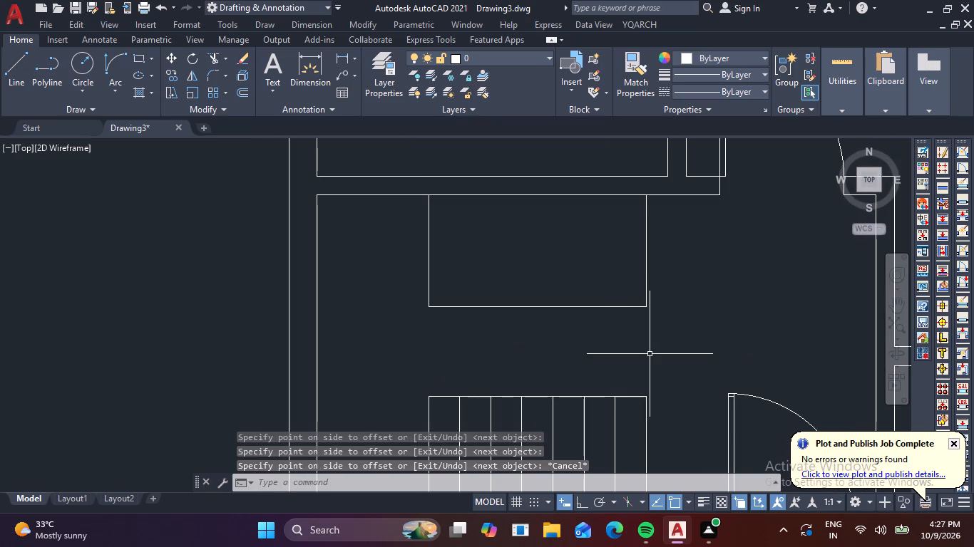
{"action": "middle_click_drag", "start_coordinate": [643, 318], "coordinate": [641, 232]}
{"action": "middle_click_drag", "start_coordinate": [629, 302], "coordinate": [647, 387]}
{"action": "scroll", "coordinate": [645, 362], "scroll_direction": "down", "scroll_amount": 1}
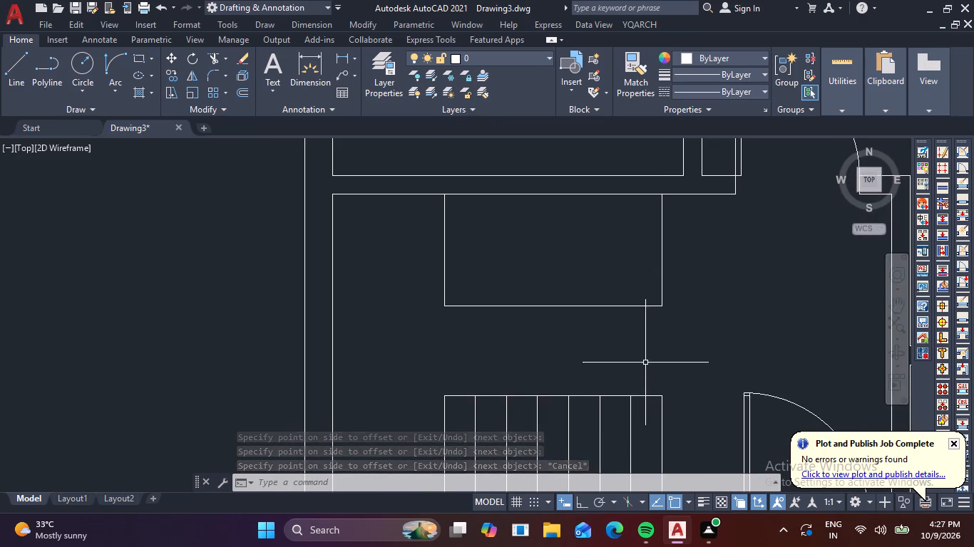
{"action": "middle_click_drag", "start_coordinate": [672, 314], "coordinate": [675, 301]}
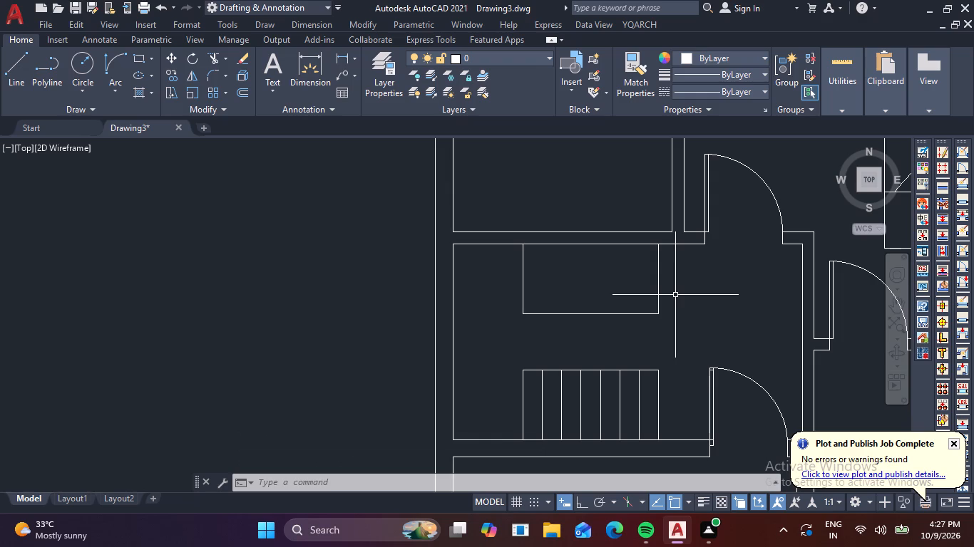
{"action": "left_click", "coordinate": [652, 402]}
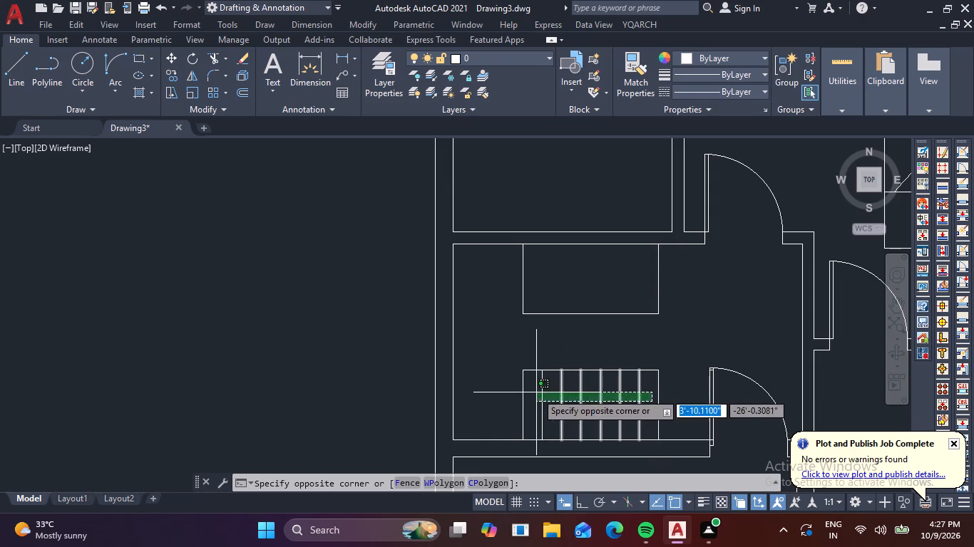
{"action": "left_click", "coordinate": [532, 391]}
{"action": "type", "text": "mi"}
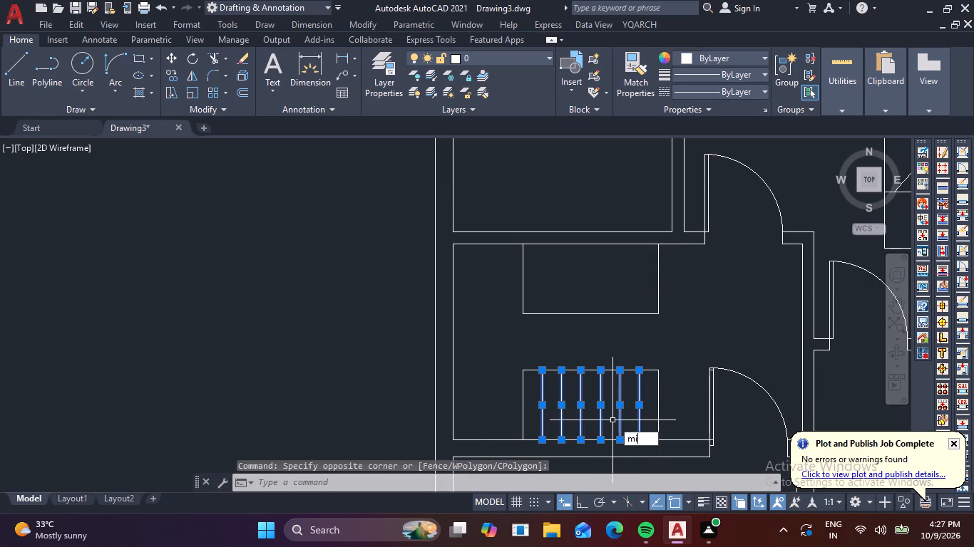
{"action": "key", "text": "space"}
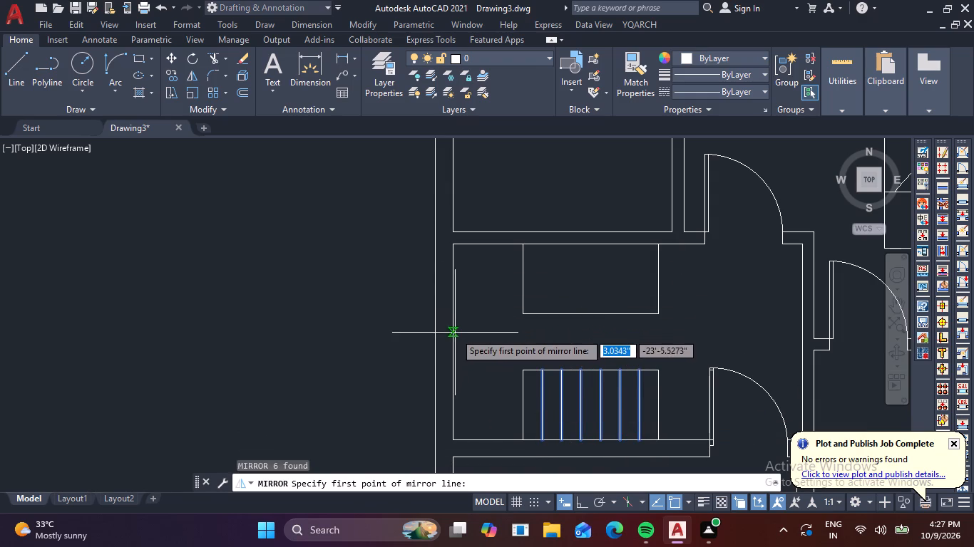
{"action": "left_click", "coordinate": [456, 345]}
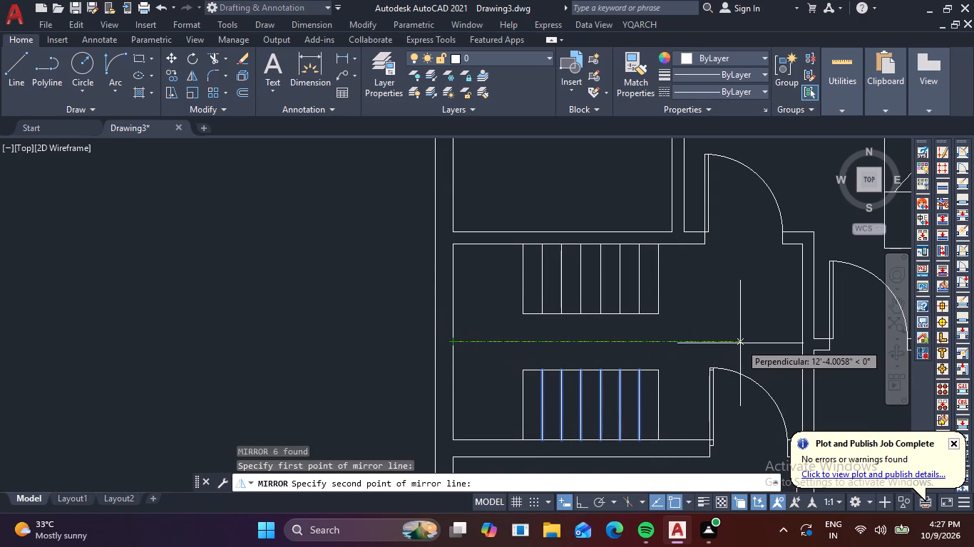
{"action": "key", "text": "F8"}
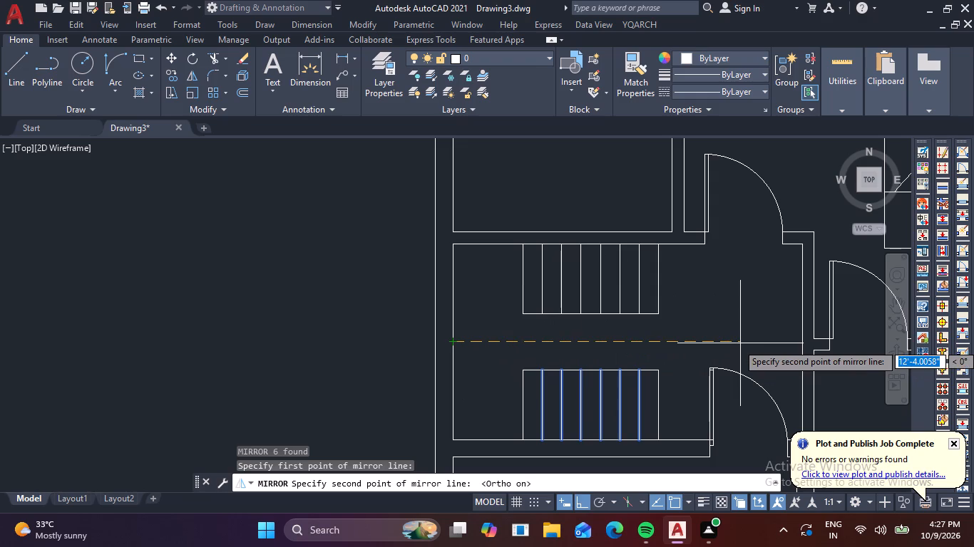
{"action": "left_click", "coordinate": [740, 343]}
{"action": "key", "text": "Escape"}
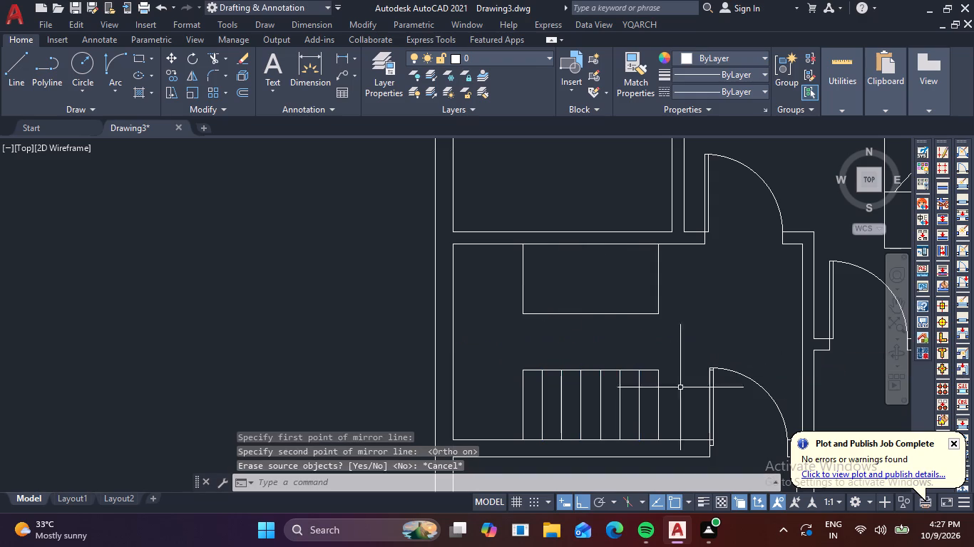
Mirror the south flight's six tread lines about the stair room's horizontal centreline into the north flight, keeping the originals.
{"action": "left_click", "coordinate": [653, 400]}
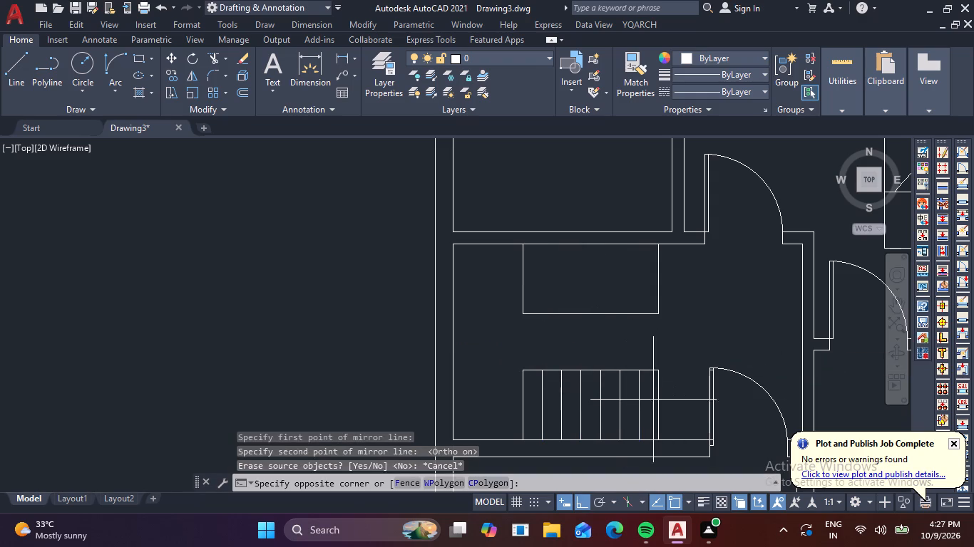
{"action": "left_click", "coordinate": [536, 383]}
{"action": "type", "text": "mi"}
{"action": "key", "text": "space"}
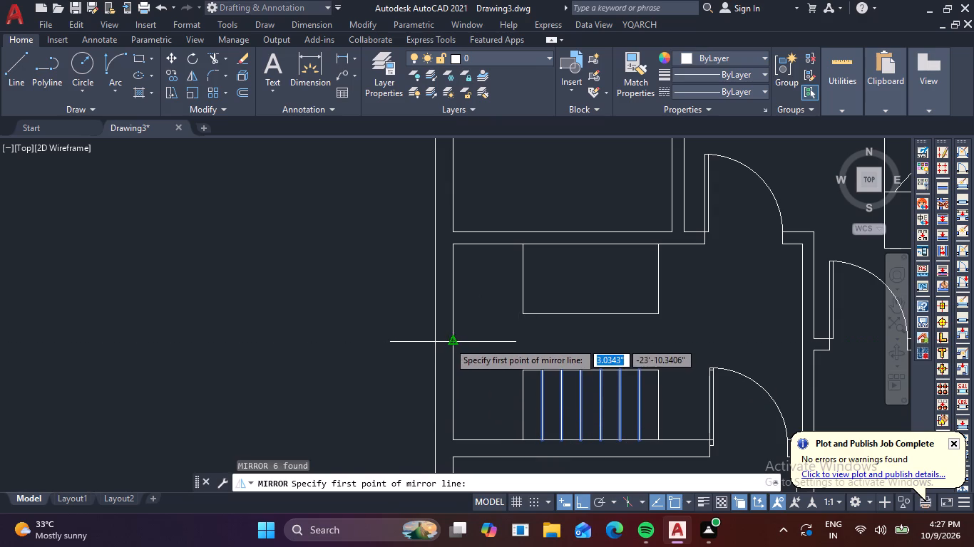
{"action": "left_click", "coordinate": [448, 342]}
{"action": "left_click", "coordinate": [689, 358]}
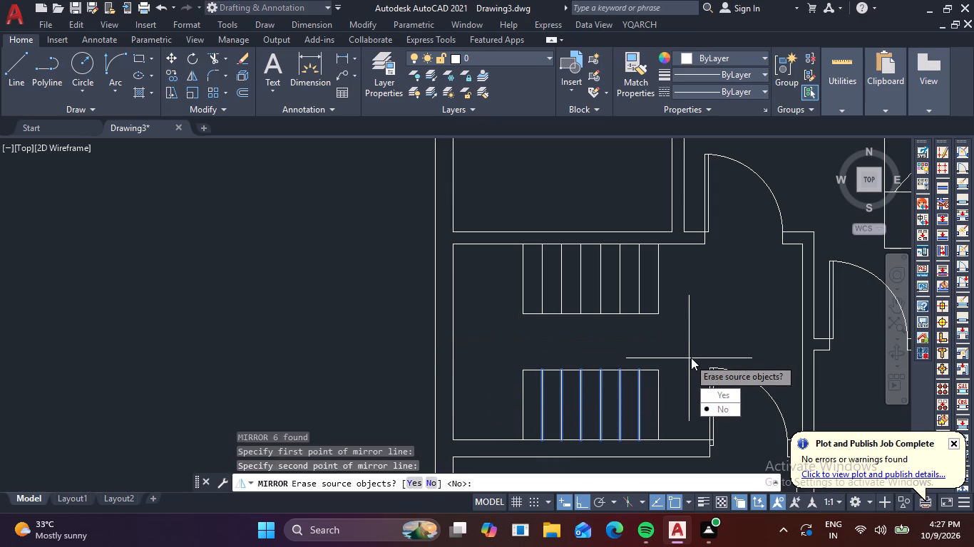
{"action": "key", "text": "space"}
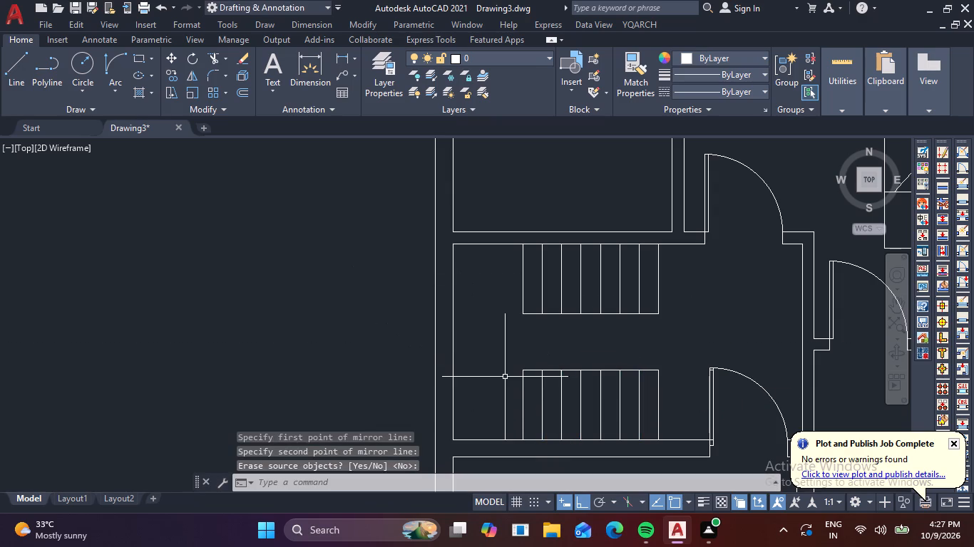
Draw vertical lines joining the inner corners of the north and south flights at their east and west ends.
{"action": "key", "text": "l"}
{"action": "key", "text": "space"}
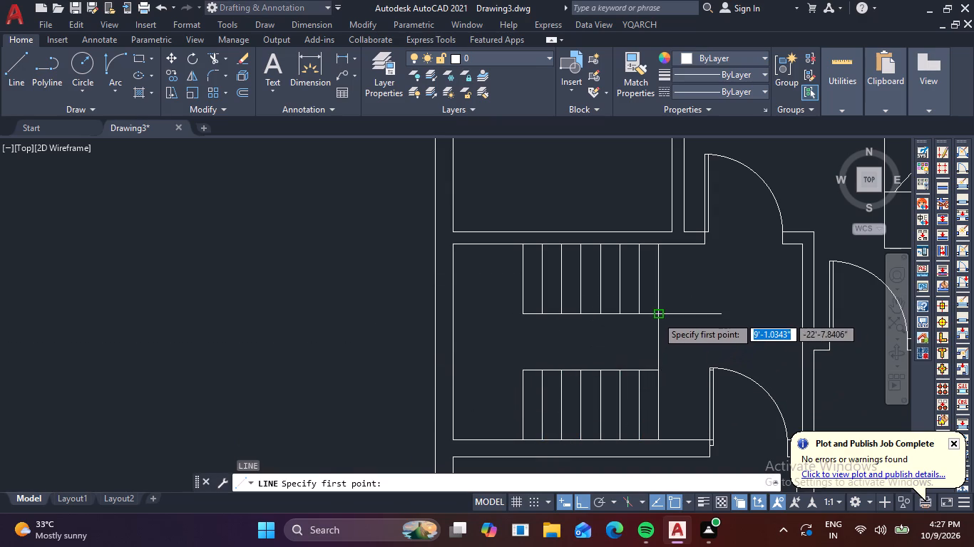
{"action": "left_click", "coordinate": [657, 316]}
{"action": "left_click", "coordinate": [656, 372]}
{"action": "key", "text": "space"}
{"action": "key", "text": "space"}
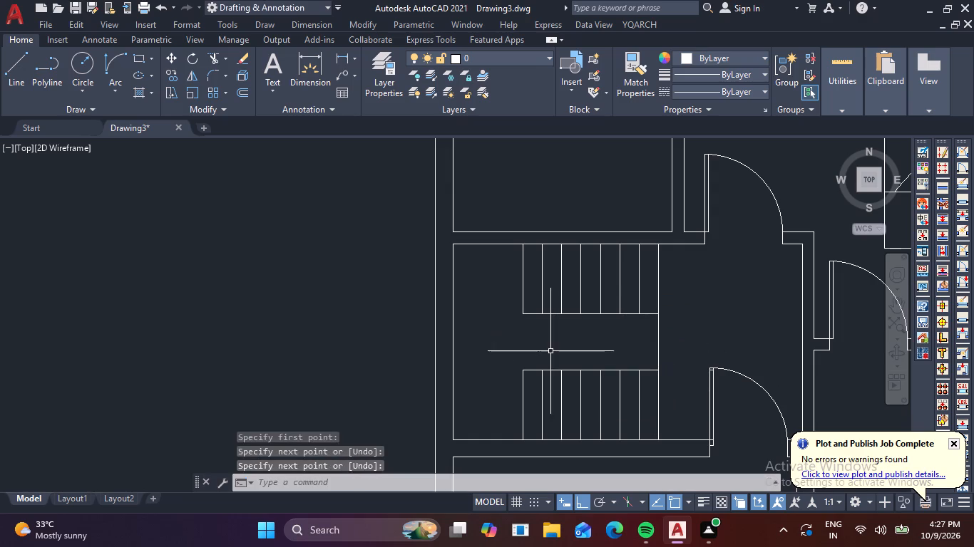
{"action": "left_click", "coordinate": [521, 313]}
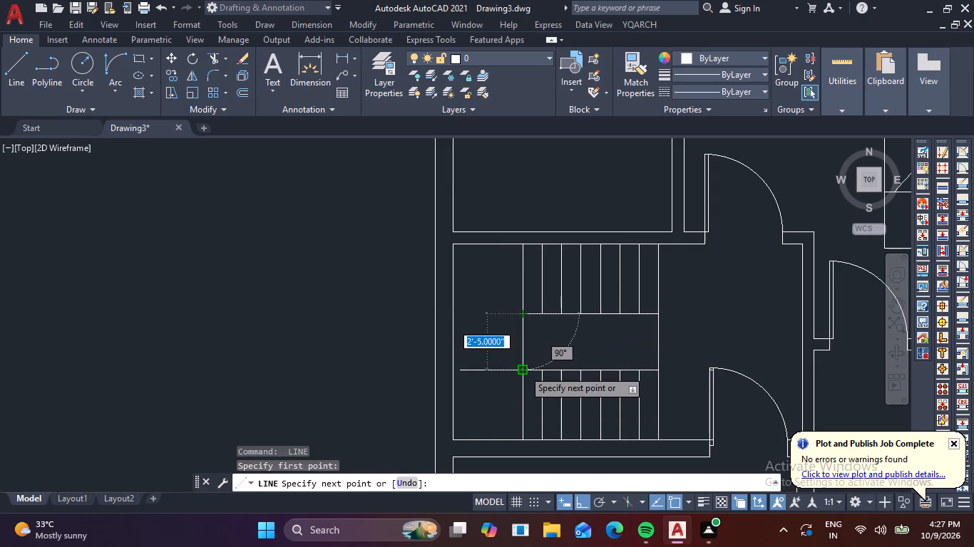
{"action": "left_click", "coordinate": [523, 370]}
{"action": "key", "text": "space"}
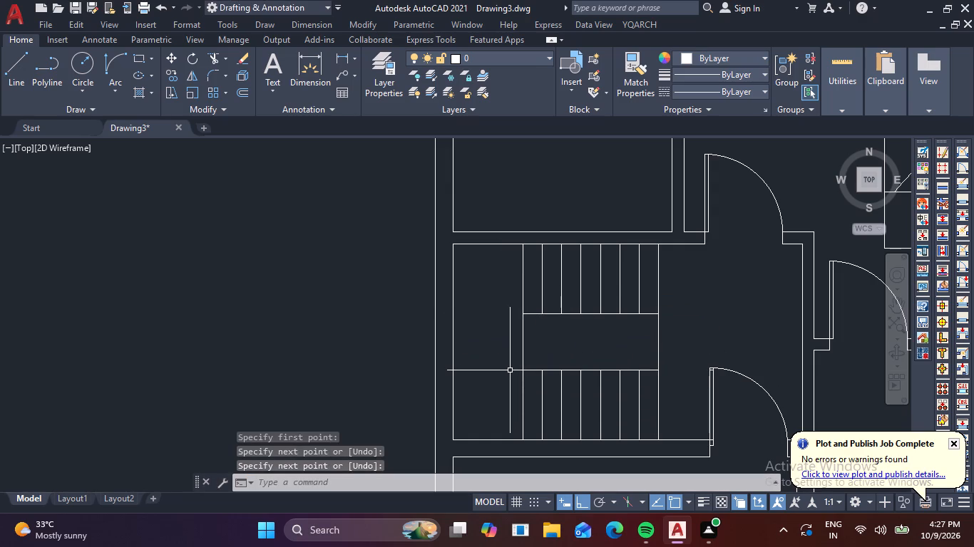
Draw horizontal lines from the south and north flights' inner west corners to the stair room's west wall.
{"action": "key", "text": "space"}
{"action": "left_click", "coordinate": [522, 373]}
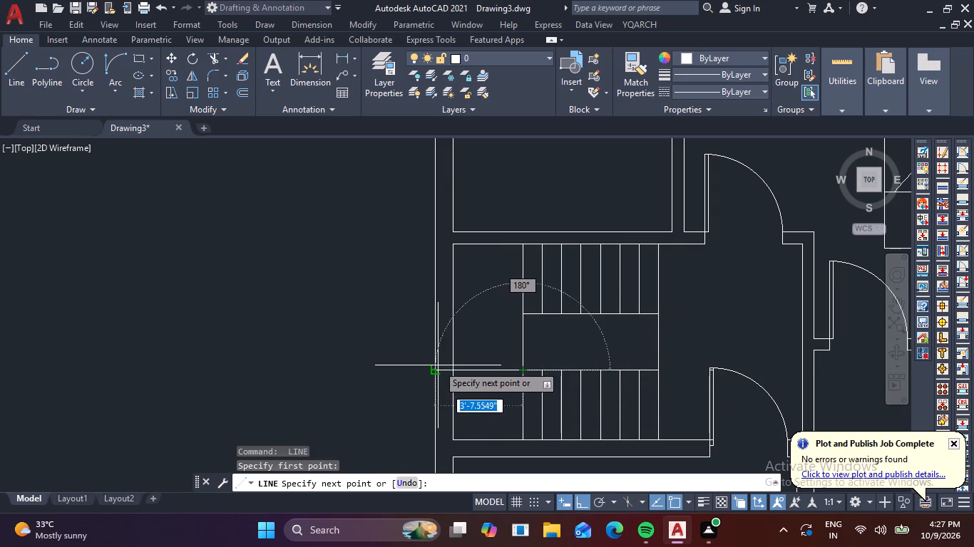
{"action": "left_click", "coordinate": [453, 372]}
{"action": "key", "text": "space"}
{"action": "key", "text": "space"}
{"action": "left_click", "coordinate": [528, 314]}
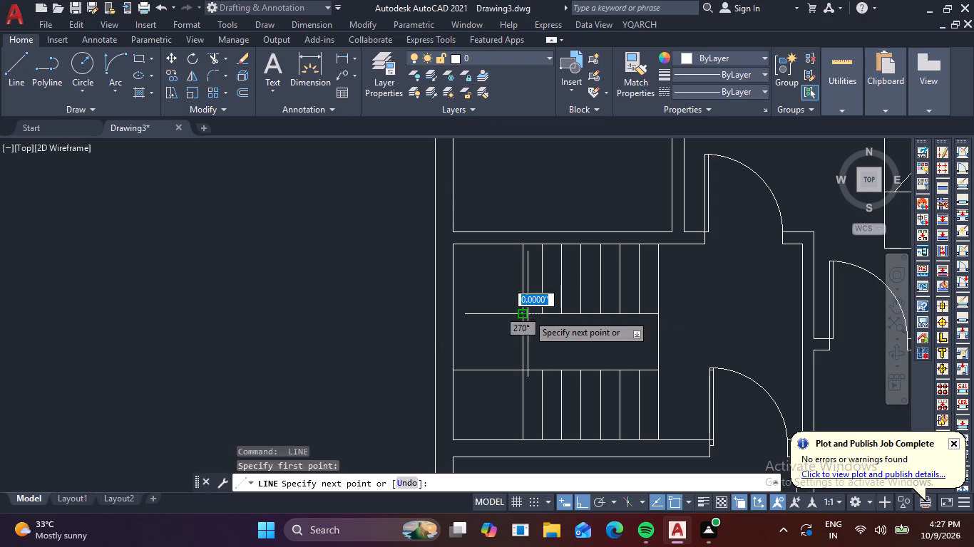
{"action": "left_click", "coordinate": [455, 315]}
{"action": "key", "text": "space"}
{"action": "key", "text": "space"}
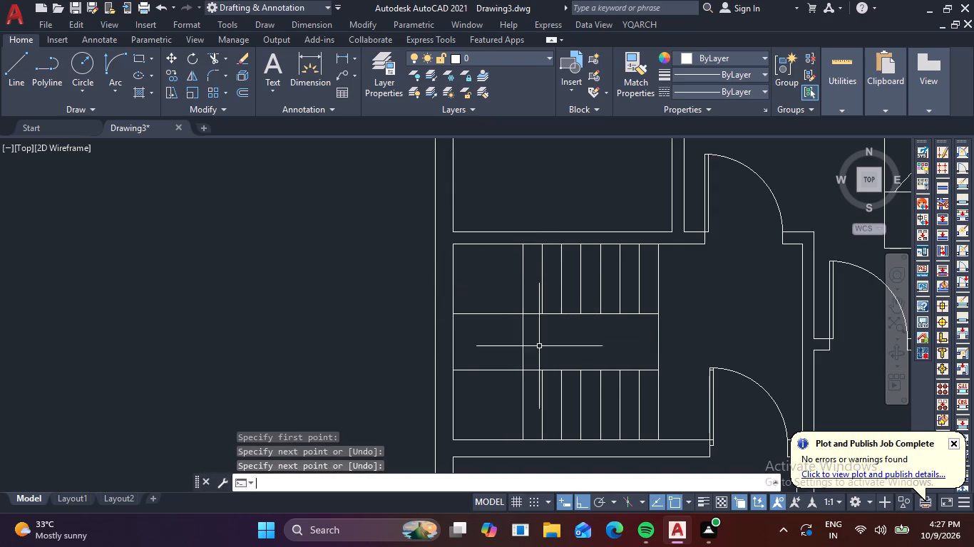
{"action": "key", "text": "Escape"}
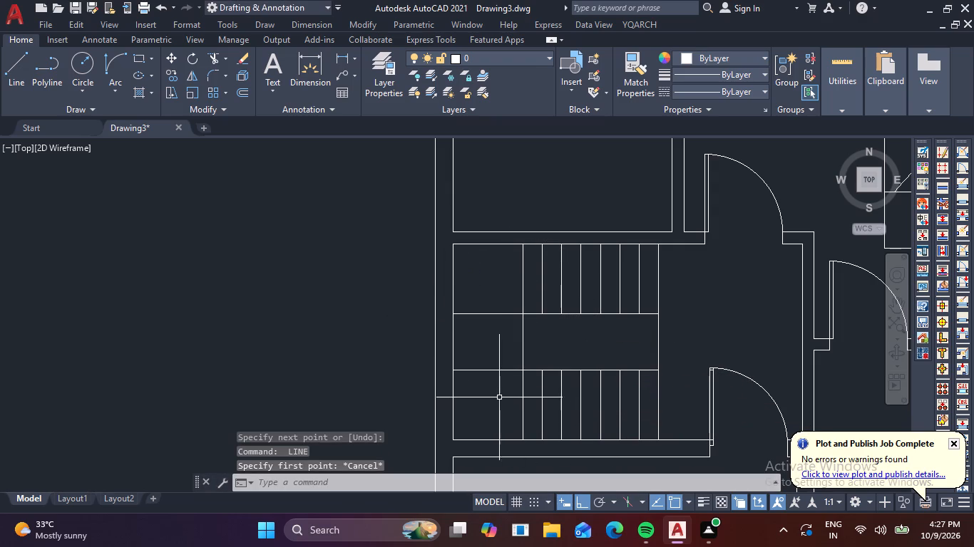
{"action": "left_click_drag", "start_coordinate": [506, 385], "coordinate": [503, 376]}
{"action": "left_click", "coordinate": [496, 364]}
{"action": "key", "text": "Escape"}
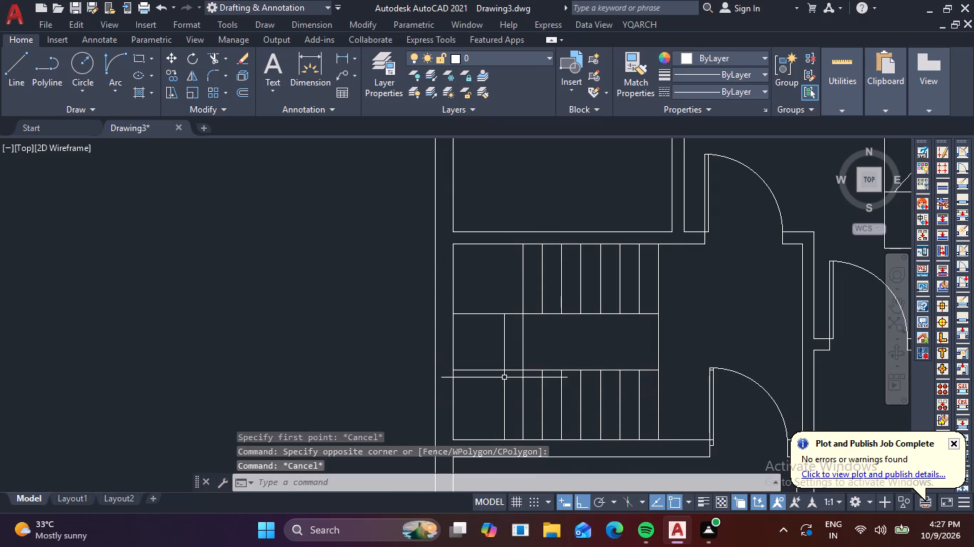
Offset the short line between the south flight and the west wall northward twice at 10" spacing as treads.
{"action": "key", "text": "o"}
{"action": "key", "text": "Return"}
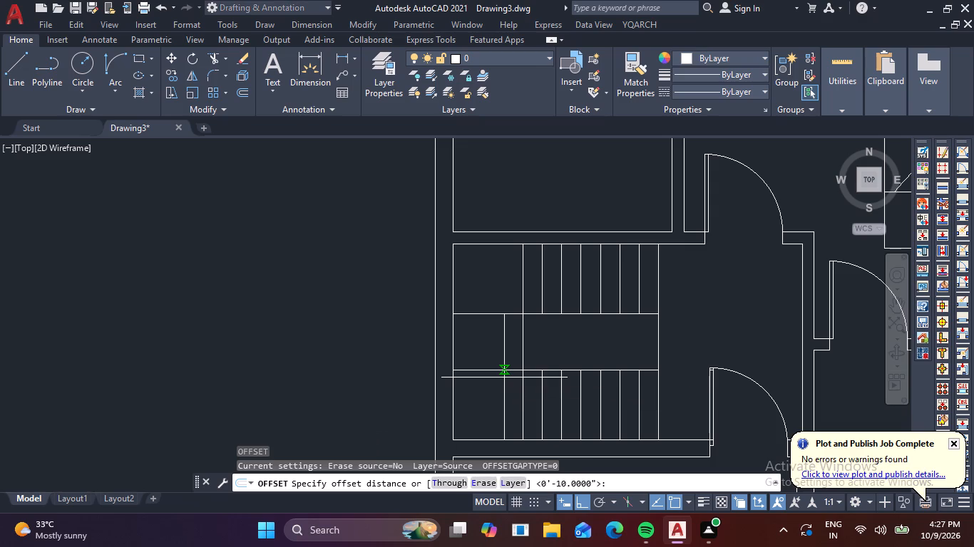
{"action": "type", "text": "10\""}
{"action": "key", "text": "Return"}
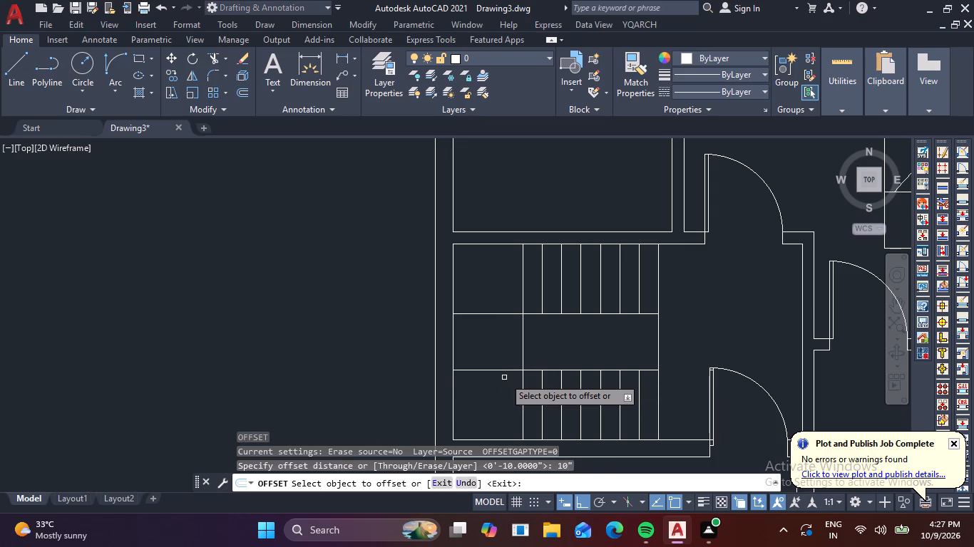
{"action": "left_click", "coordinate": [503, 371]}
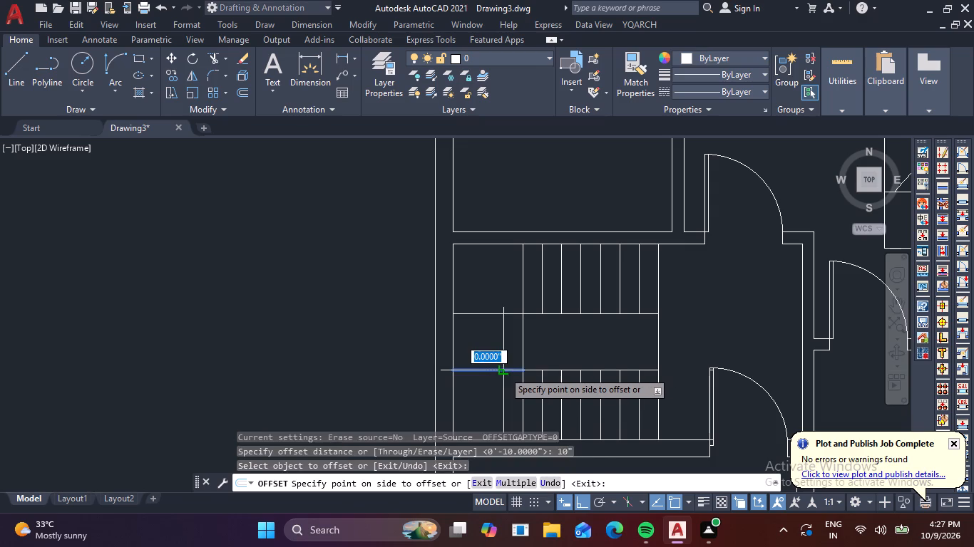
{"action": "right_click", "coordinate": [503, 371]}
{"action": "left_click", "coordinate": [565, 249]}
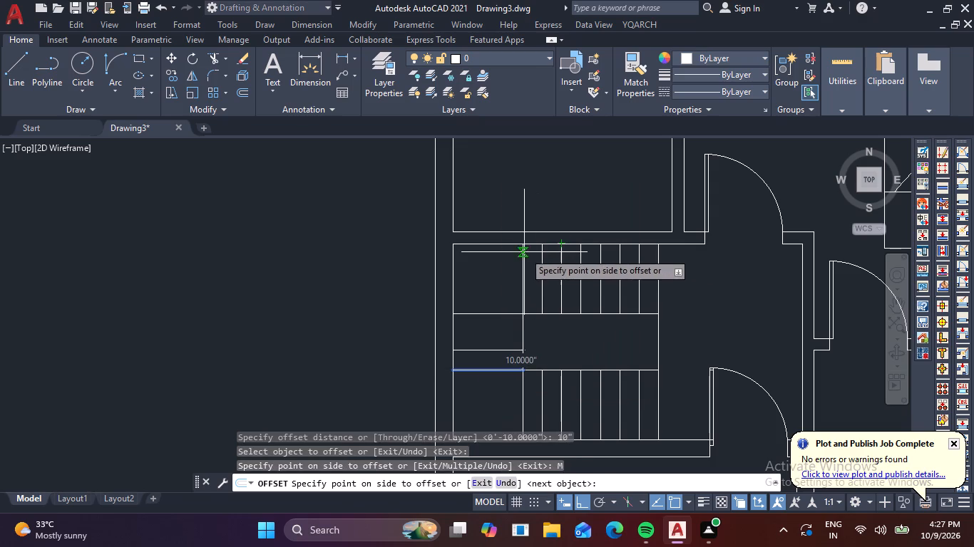
{"action": "left_click", "coordinate": [524, 252]}
{"action": "left_click", "coordinate": [524, 234]}
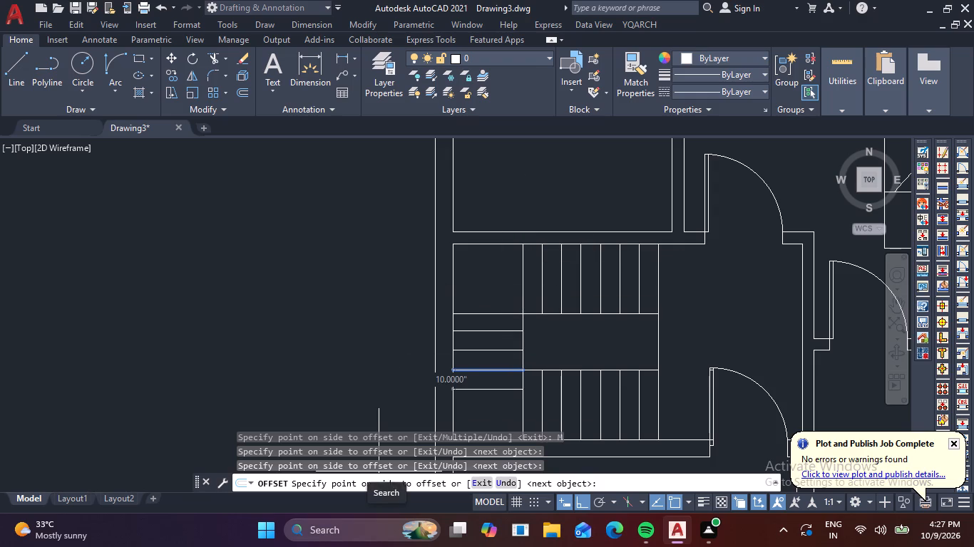
{"action": "key", "text": "Escape"}
Draw two crossing diagonal lines between opposite corners of the rectangular stairwell between the flights, with Ortho off.
{"action": "key", "text": "l"}
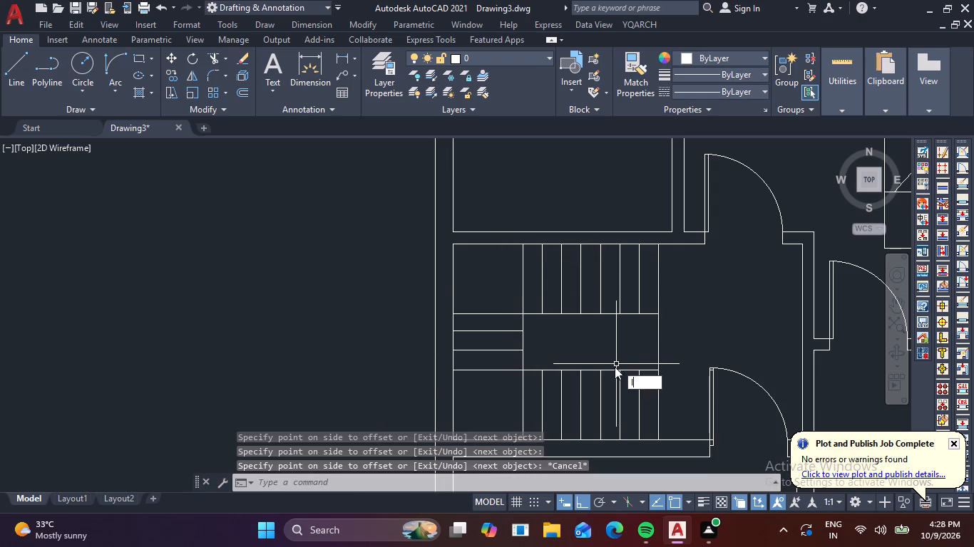
{"action": "key", "text": "space"}
{"action": "key", "text": "F8"}
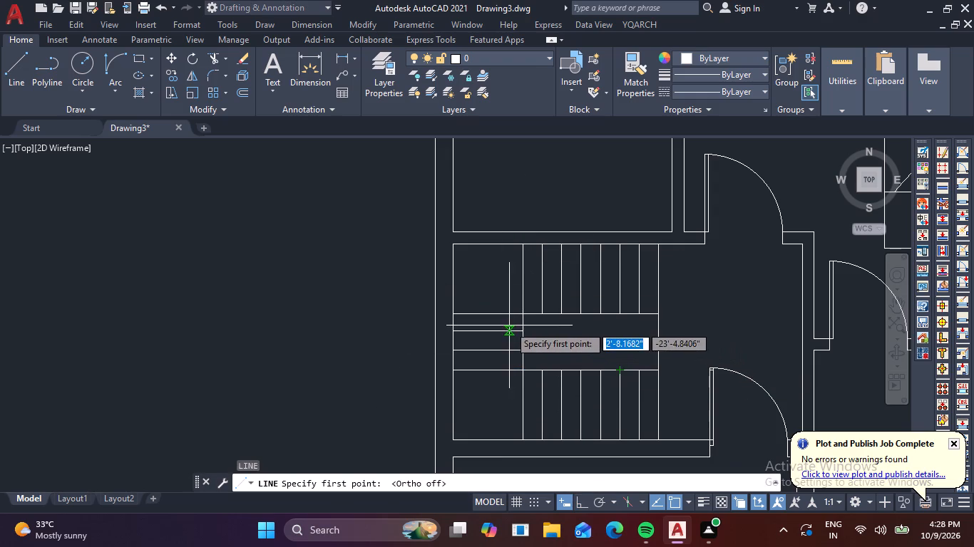
{"action": "left_click", "coordinate": [522, 319]}
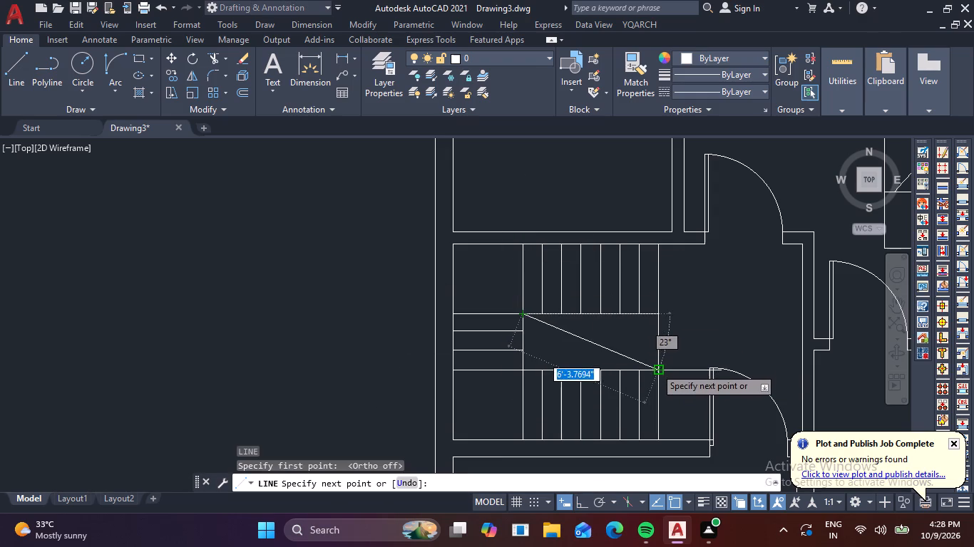
{"action": "left_click", "coordinate": [655, 368]}
{"action": "key", "text": "space"}
{"action": "key", "text": "space"}
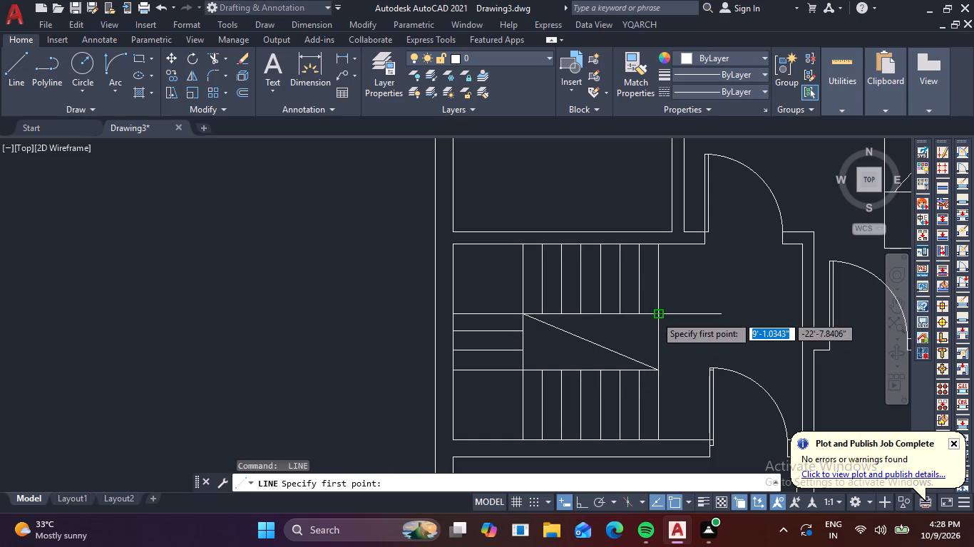
{"action": "left_click", "coordinate": [655, 316]}
{"action": "left_click", "coordinate": [521, 369]}
{"action": "key", "text": "space"}
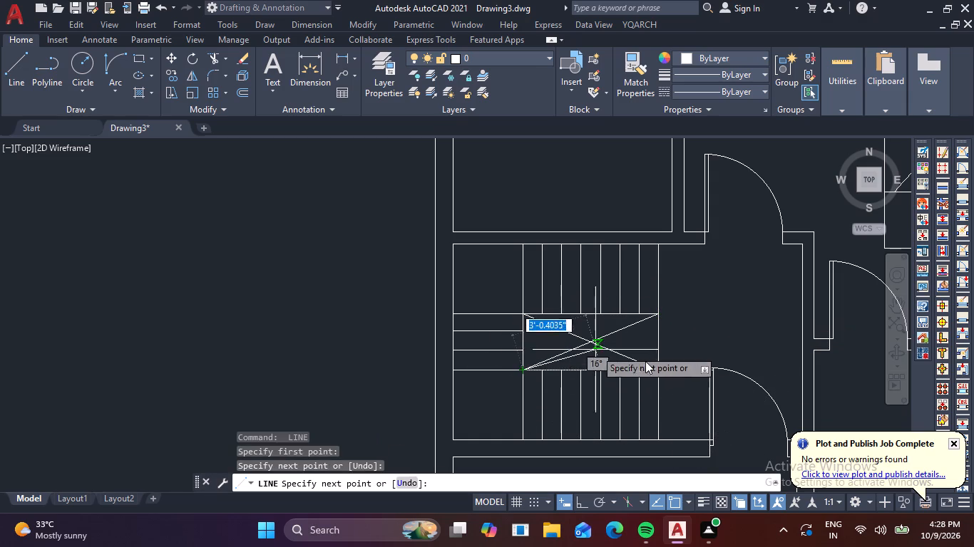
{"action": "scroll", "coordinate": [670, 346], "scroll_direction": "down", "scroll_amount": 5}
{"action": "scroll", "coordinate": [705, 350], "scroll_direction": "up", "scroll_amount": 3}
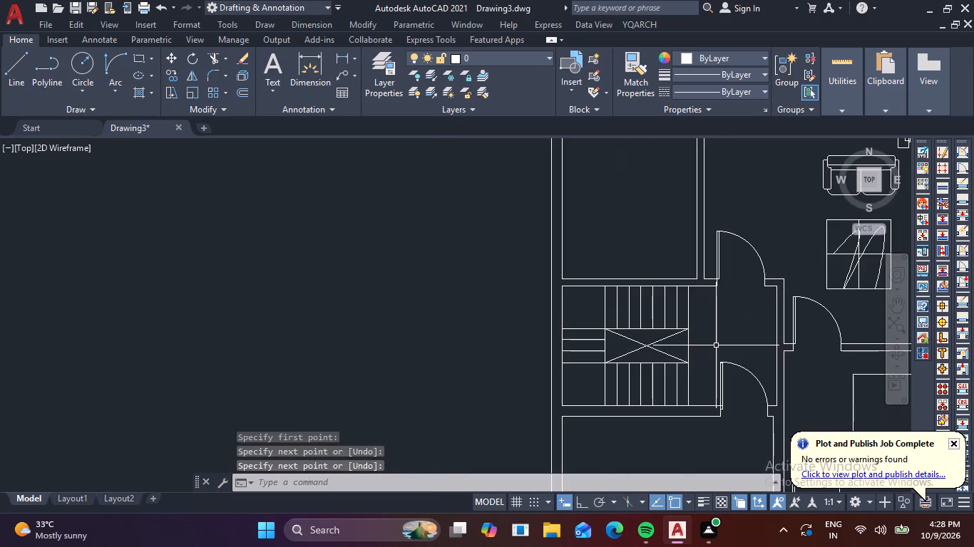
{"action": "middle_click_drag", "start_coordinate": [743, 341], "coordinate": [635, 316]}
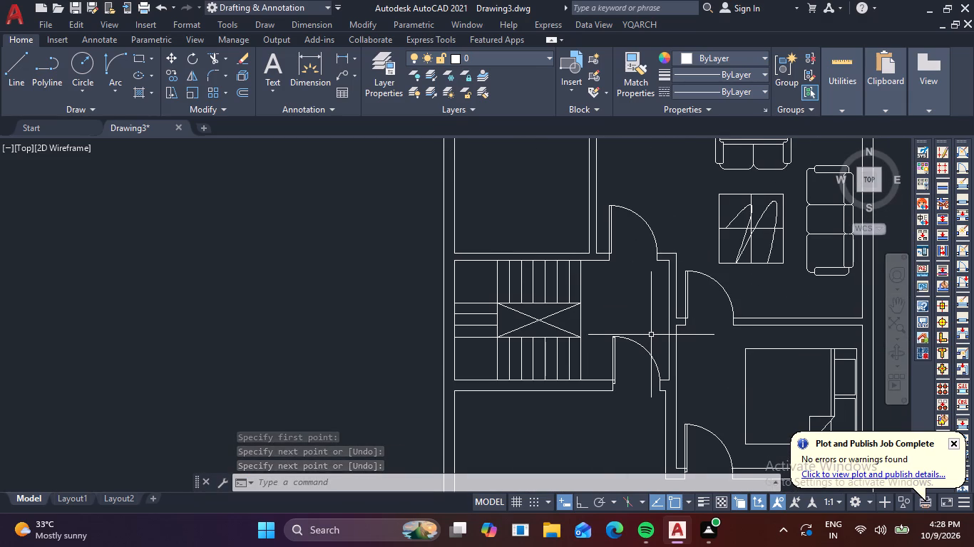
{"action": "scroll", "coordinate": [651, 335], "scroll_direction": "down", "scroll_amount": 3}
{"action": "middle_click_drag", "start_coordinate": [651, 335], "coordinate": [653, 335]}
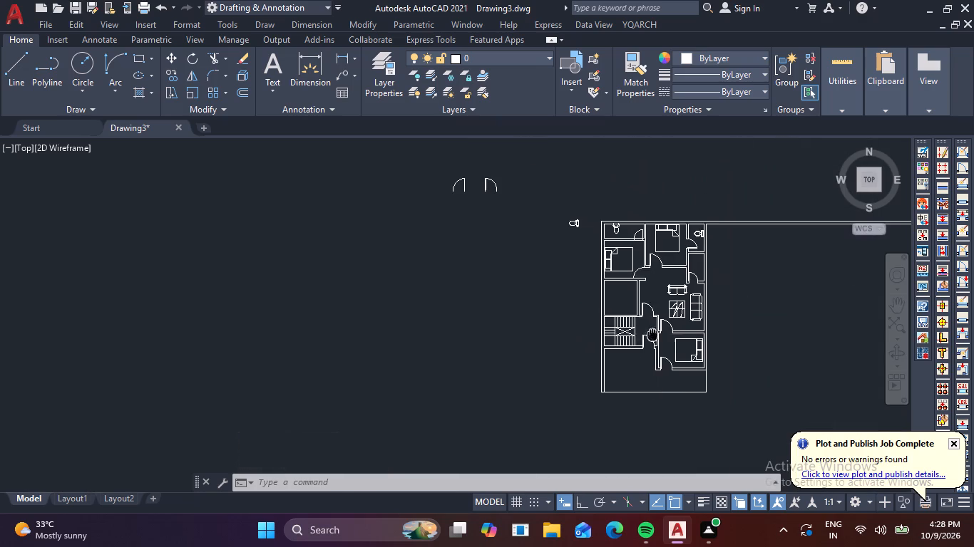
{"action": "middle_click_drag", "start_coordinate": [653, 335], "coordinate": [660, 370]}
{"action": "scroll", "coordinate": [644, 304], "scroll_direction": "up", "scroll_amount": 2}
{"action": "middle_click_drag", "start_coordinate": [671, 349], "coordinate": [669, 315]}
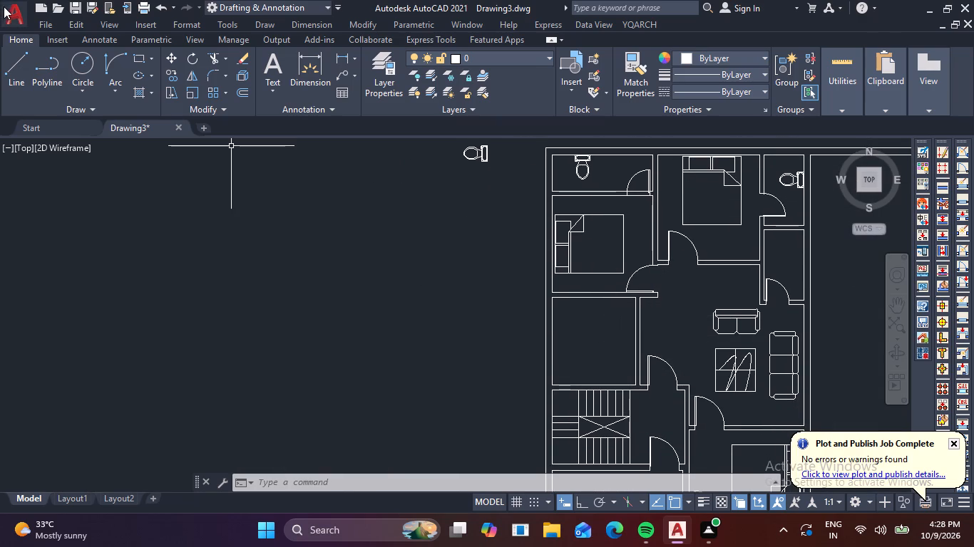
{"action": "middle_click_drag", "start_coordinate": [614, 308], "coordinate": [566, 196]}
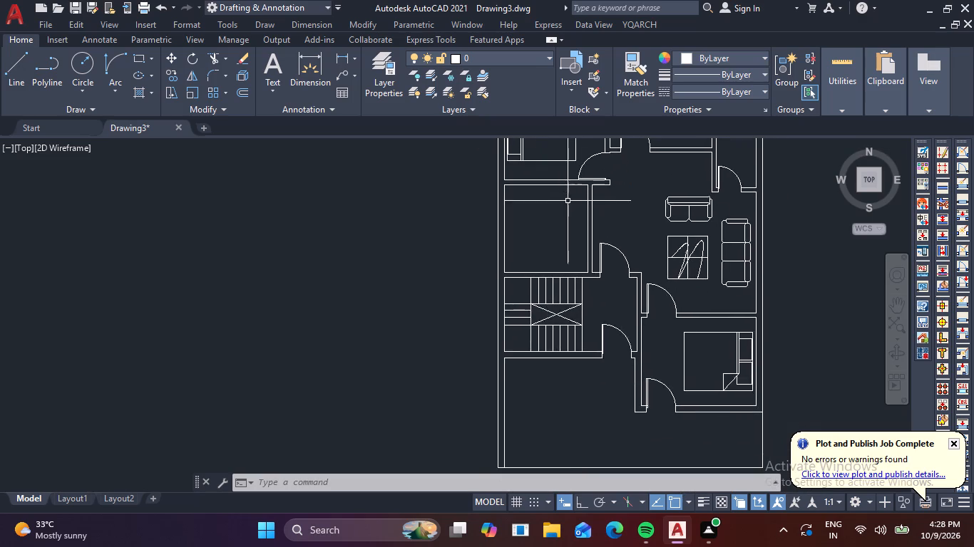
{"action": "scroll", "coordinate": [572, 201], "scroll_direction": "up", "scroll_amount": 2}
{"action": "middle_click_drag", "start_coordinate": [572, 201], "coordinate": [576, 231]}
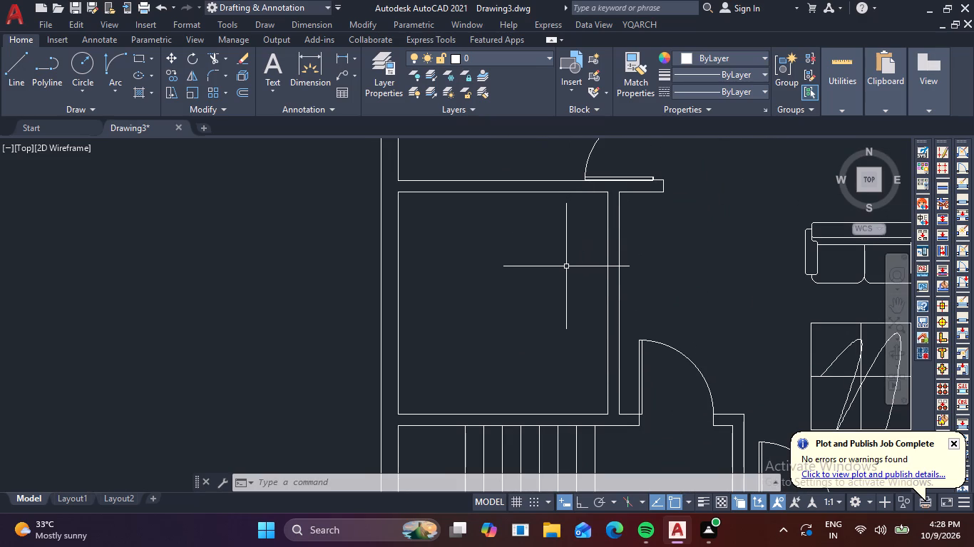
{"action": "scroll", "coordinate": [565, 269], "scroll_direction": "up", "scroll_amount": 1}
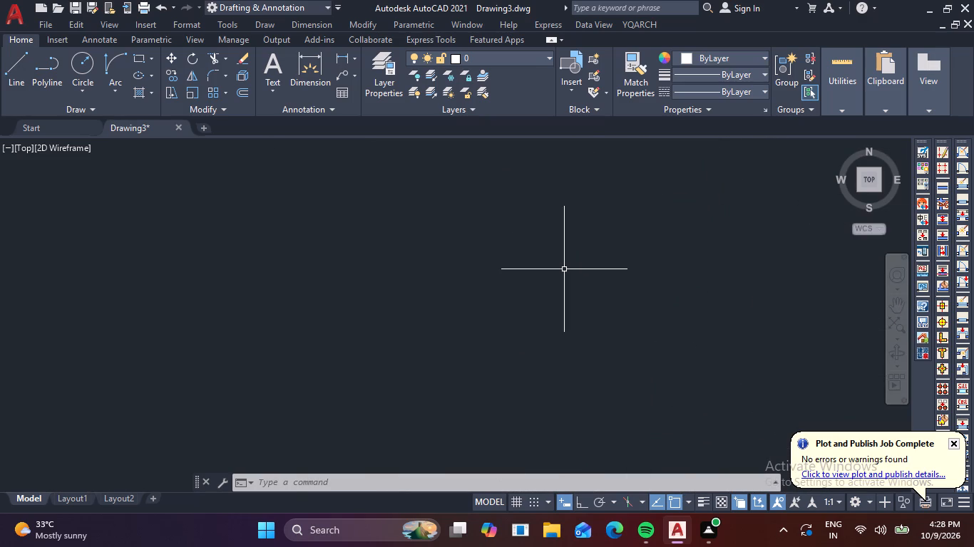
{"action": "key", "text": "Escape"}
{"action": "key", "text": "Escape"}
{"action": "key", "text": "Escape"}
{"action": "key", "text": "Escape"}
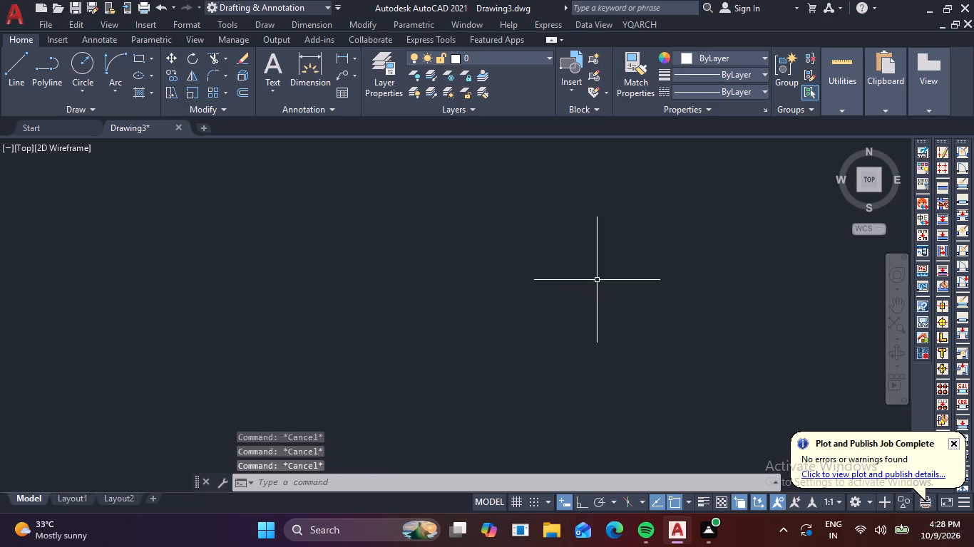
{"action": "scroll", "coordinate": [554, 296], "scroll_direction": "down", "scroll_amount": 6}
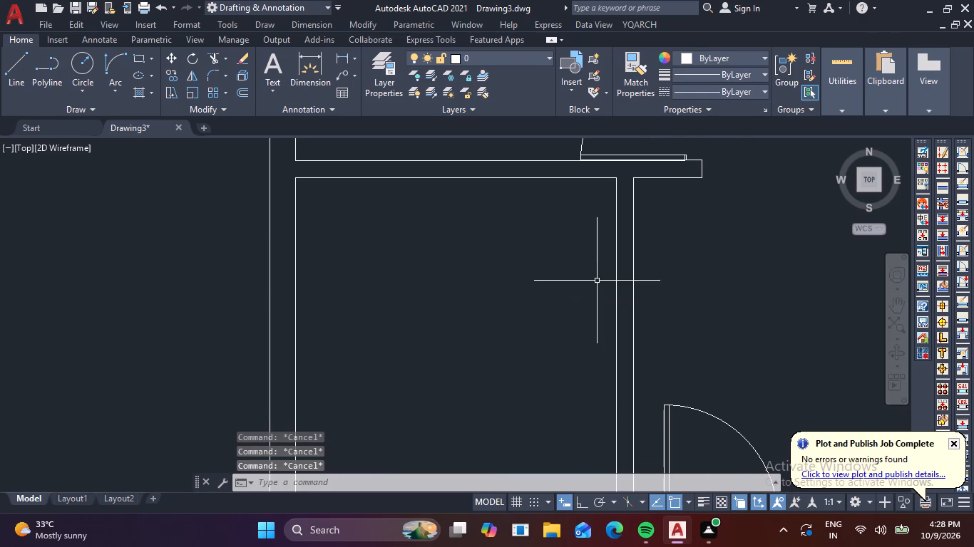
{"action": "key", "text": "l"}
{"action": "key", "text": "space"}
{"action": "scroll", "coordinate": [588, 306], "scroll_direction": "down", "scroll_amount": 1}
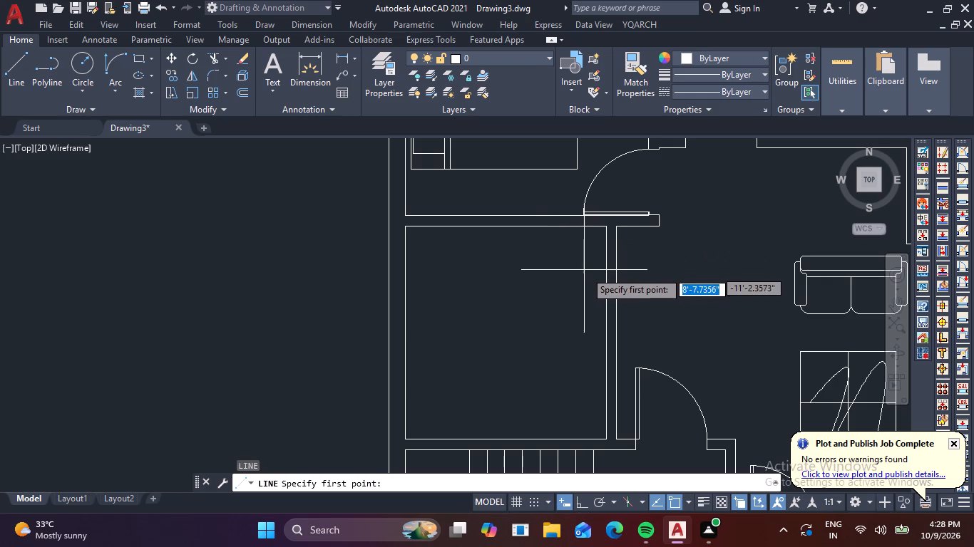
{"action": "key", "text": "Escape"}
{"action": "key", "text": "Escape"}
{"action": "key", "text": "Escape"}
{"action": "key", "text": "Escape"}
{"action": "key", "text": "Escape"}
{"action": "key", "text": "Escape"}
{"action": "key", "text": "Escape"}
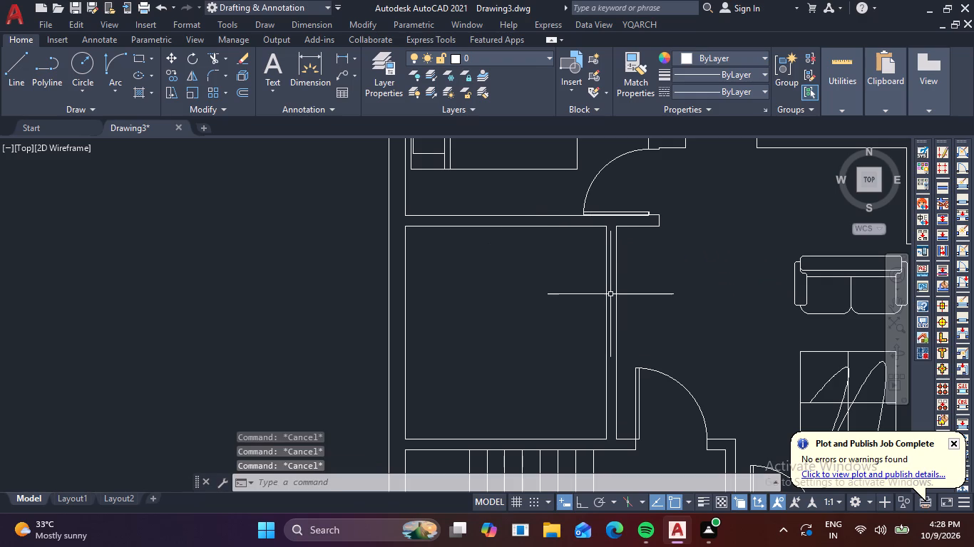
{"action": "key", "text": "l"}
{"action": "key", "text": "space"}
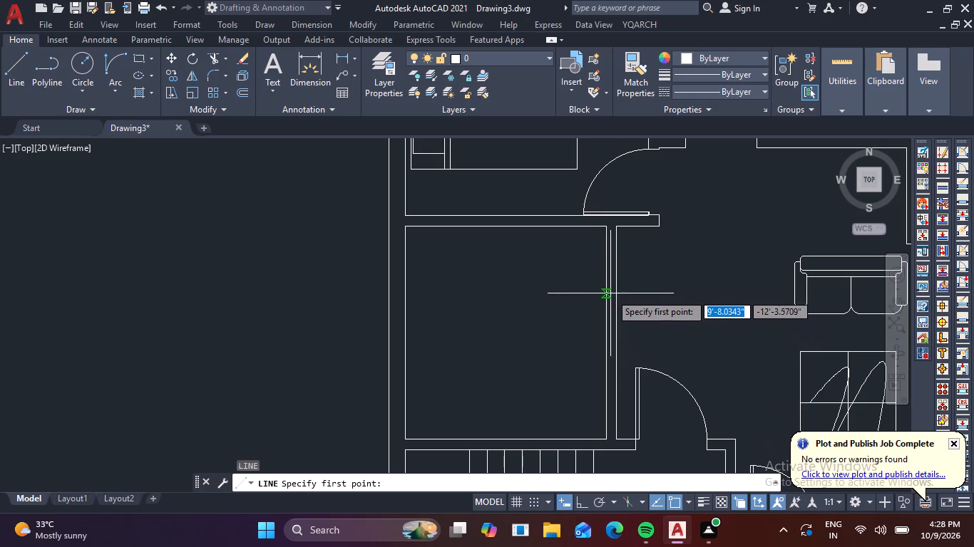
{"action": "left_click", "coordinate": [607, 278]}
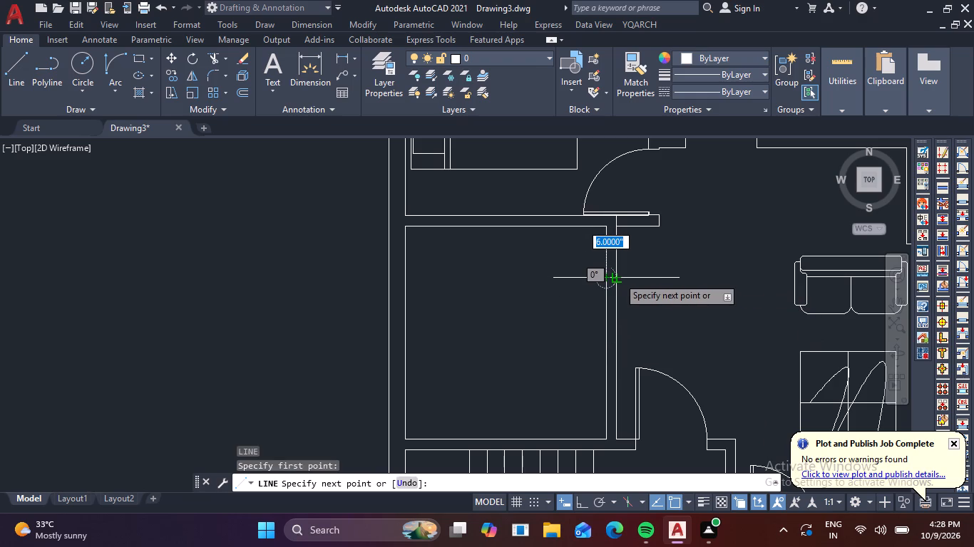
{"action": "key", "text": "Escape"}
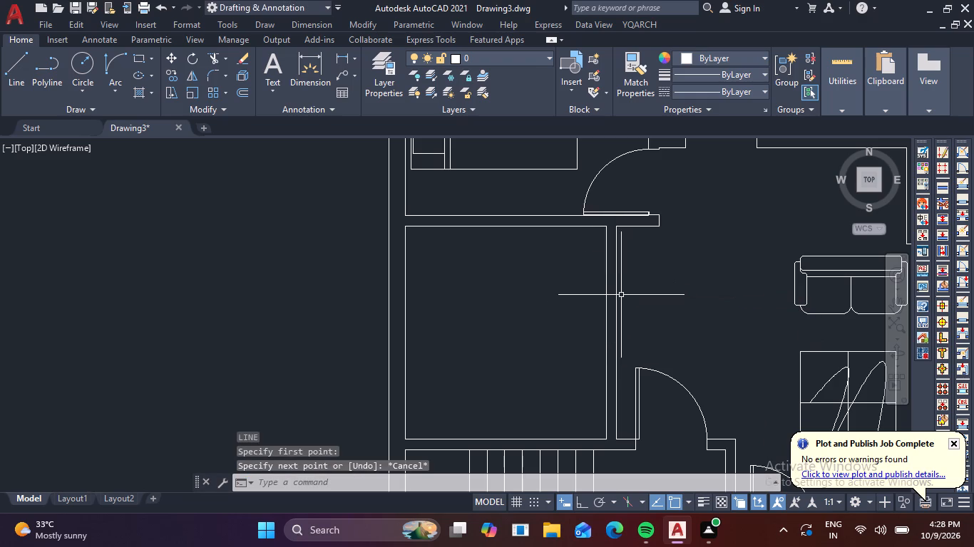
Extend the inner north wall line of the room north of the staircase across its east partition.
{"action": "key", "text": "e"}
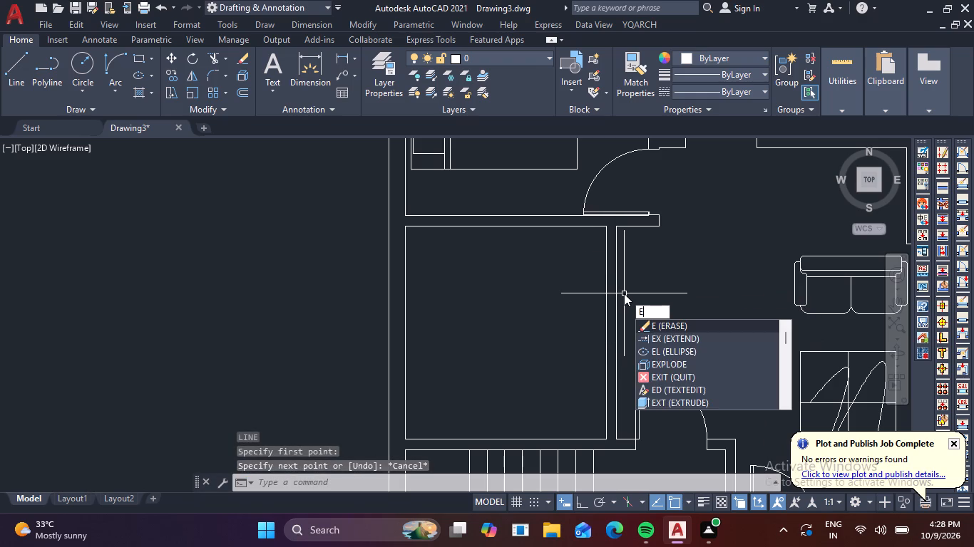
{"action": "type", "text": "x"}
{"action": "key", "text": "space"}
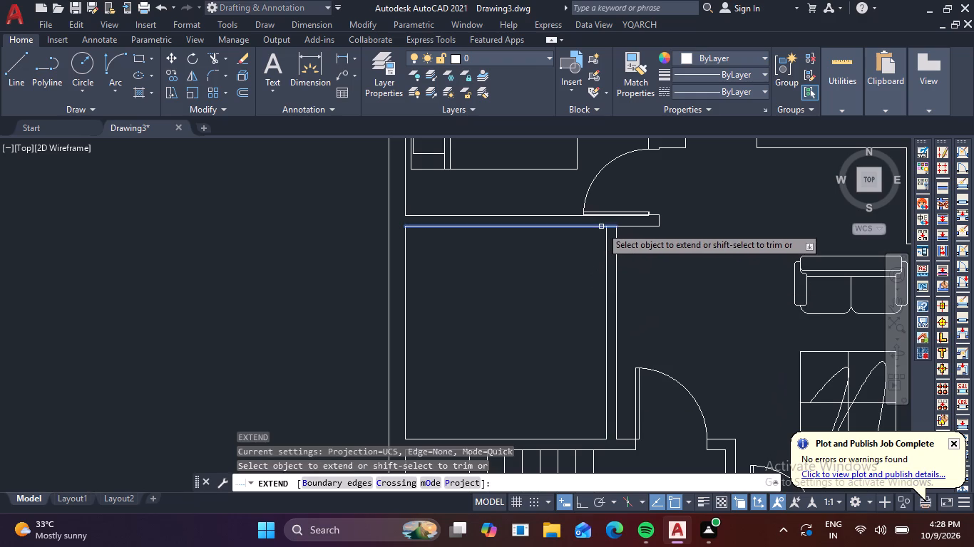
{"action": "left_click", "coordinate": [601, 226]}
{"action": "key", "text": "Escape"}
Draw a short 6" horizontal line across that room's east partition, between its two faces near mid-height.
{"action": "key", "text": "l"}
{"action": "key", "text": "space"}
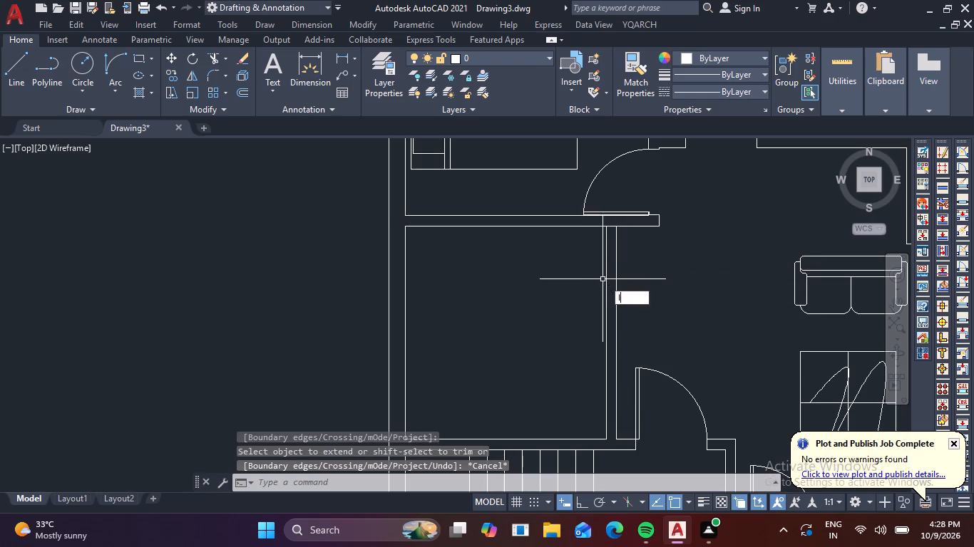
{"action": "left_click", "coordinate": [605, 322]}
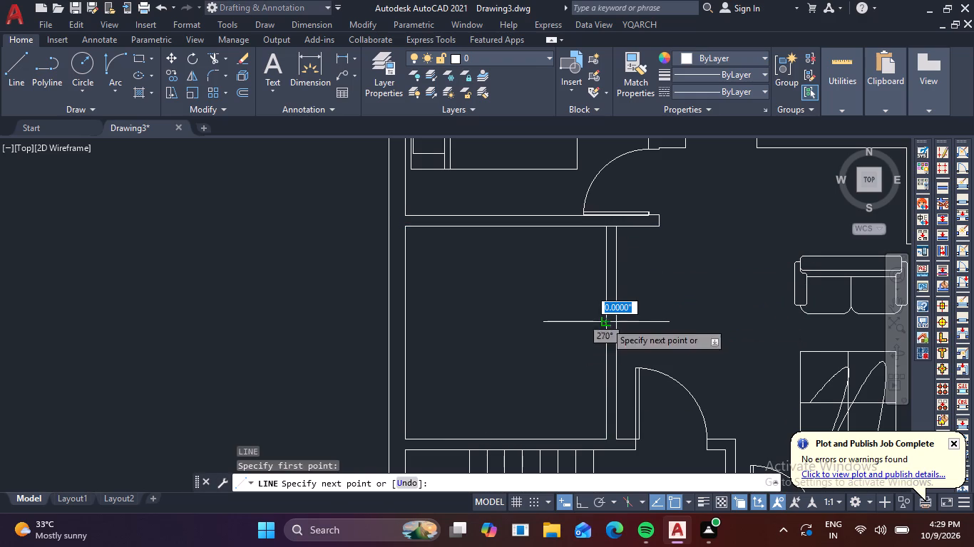
{"action": "left_click", "coordinate": [614, 321]}
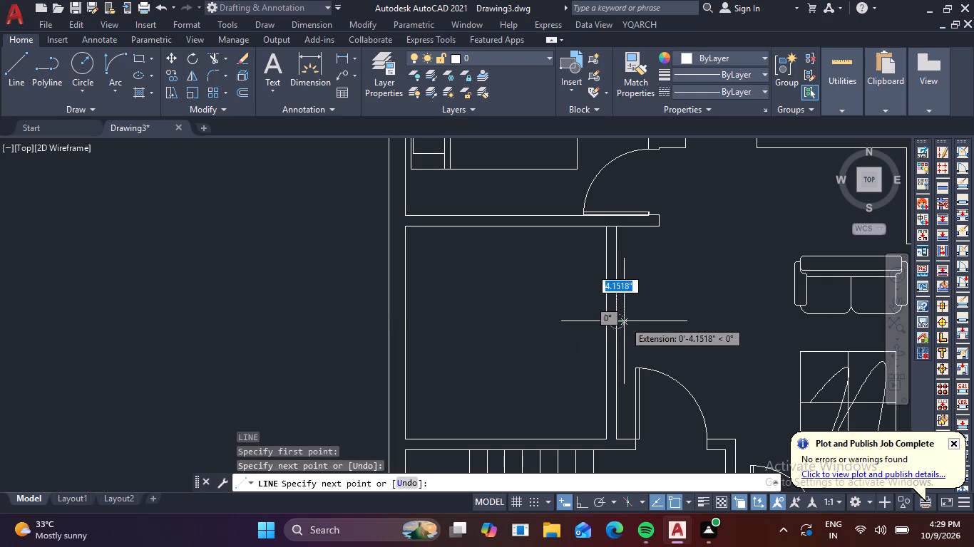
{"action": "key", "text": "Escape"}
{"action": "key", "text": "grave"}
{"action": "key", "text": "Escape"}
{"action": "key", "text": "Escape"}
Trim both faces of the east partition north of the short cross line to open the room.
{"action": "key", "text": "t"}
{"action": "type", "text": "r"}
{"action": "key", "text": "space"}
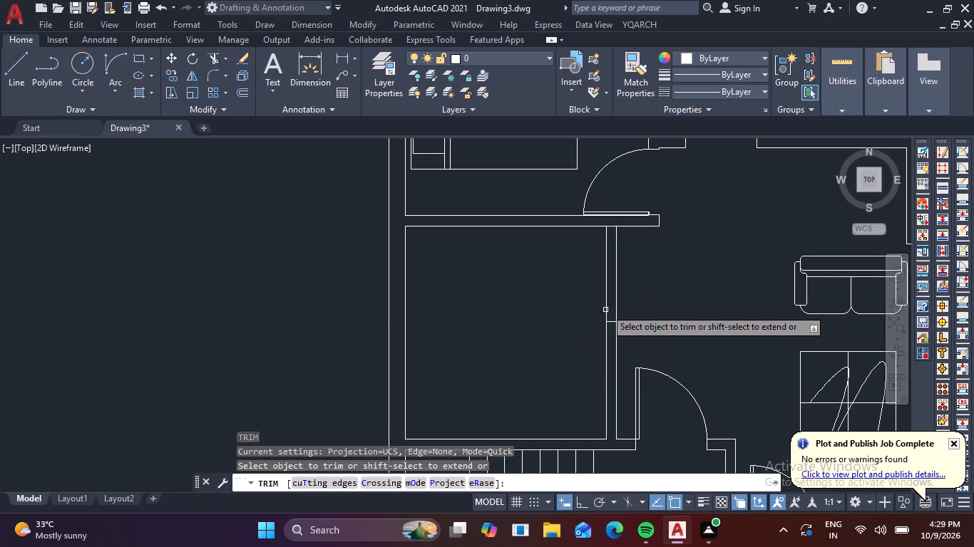
{"action": "left_click_drag", "start_coordinate": [597, 286], "coordinate": [625, 288]}
{"action": "key", "text": "Escape"}
{"action": "key", "text": "Escape"}
{"action": "key", "text": "Escape"}
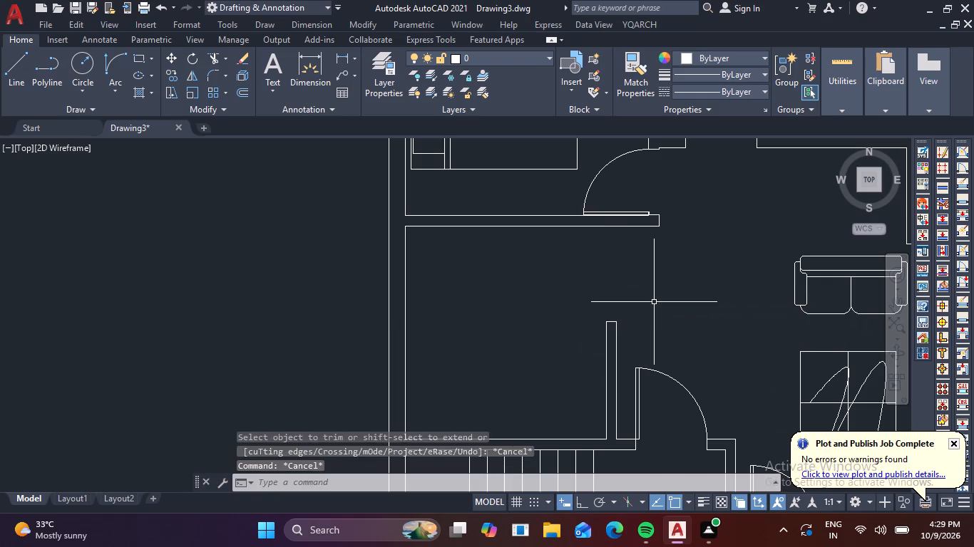
{"action": "key", "text": "Escape"}
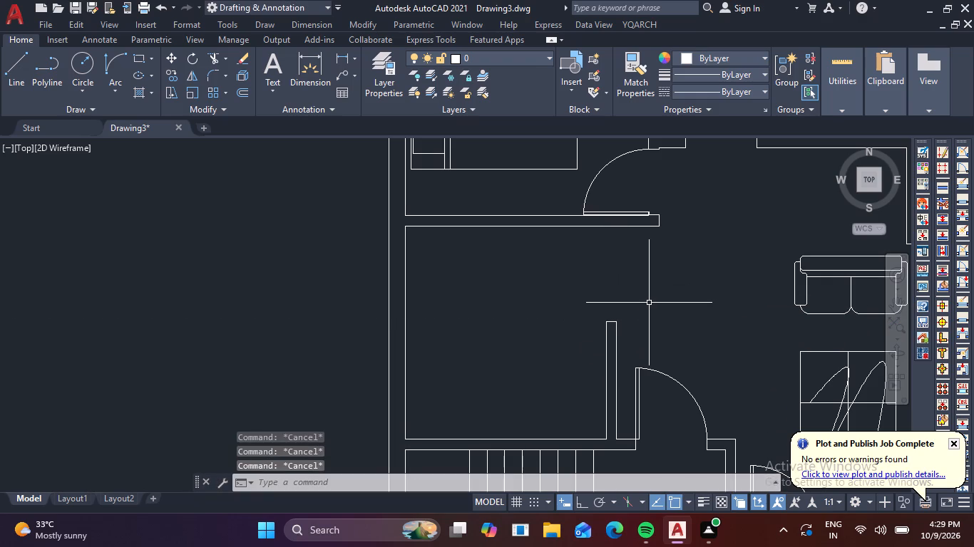
With Ortho on, draw a three-sided outline about 1'-9" deep and nearly 3' wide below the north wall's east end.
{"action": "key", "text": "l"}
{"action": "key", "text": "space"}
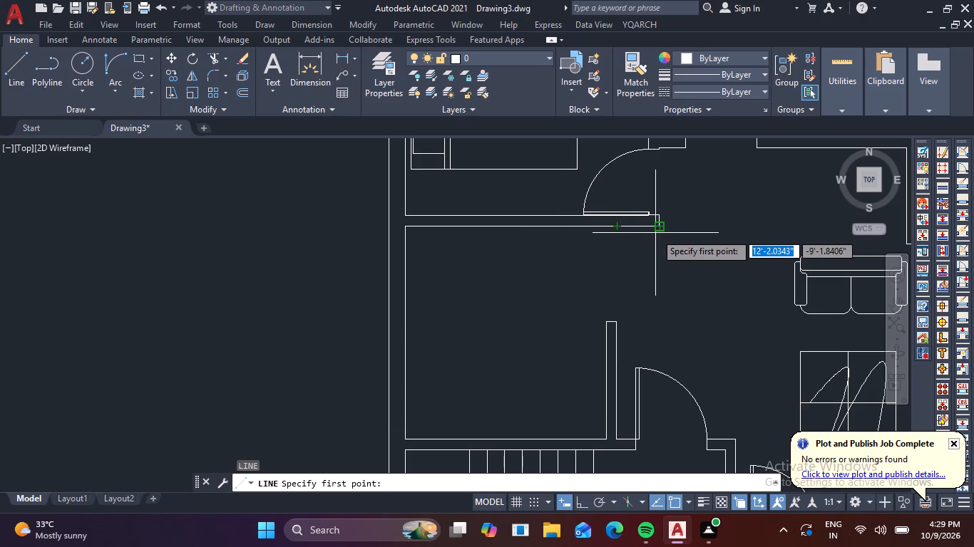
{"action": "scroll", "coordinate": [655, 233], "scroll_direction": "up", "scroll_amount": 1}
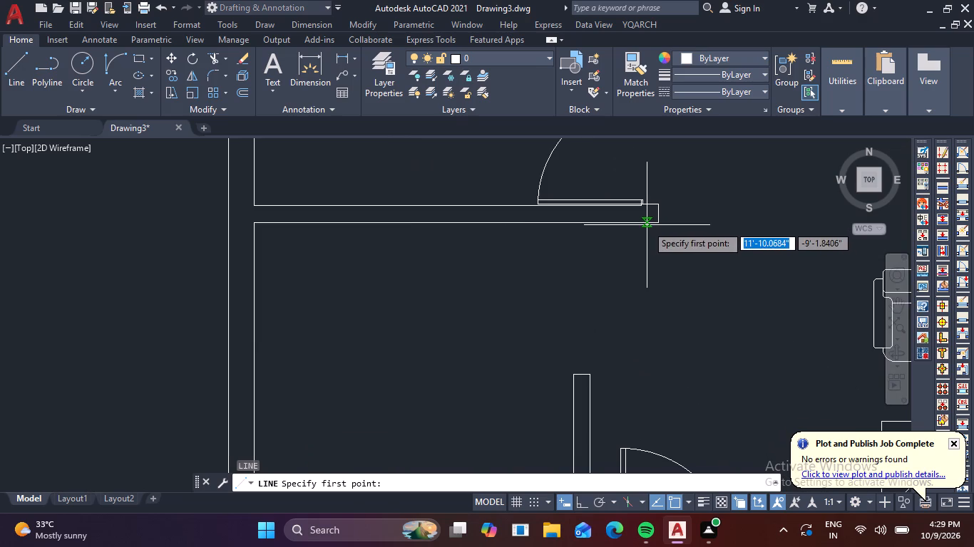
{"action": "left_click", "coordinate": [647, 225]}
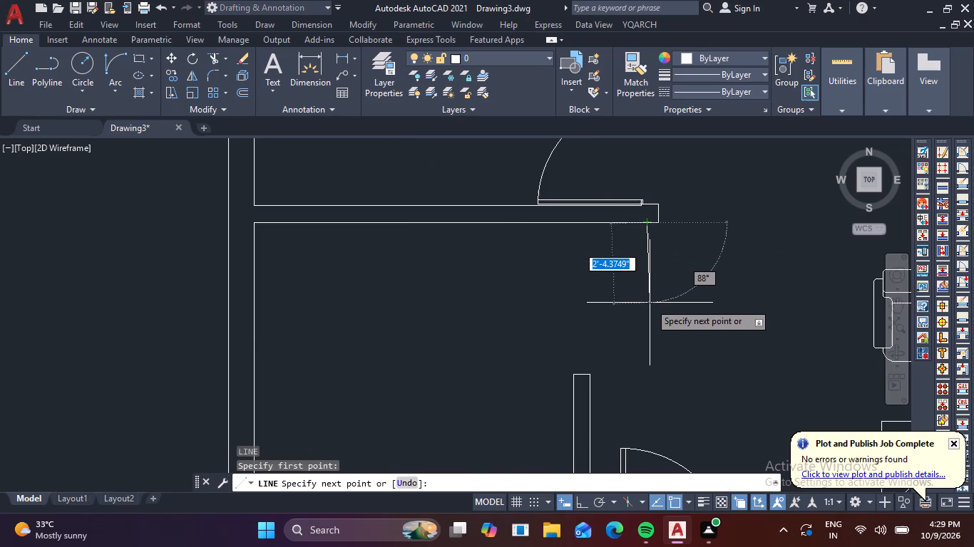
{"action": "key", "text": "F8"}
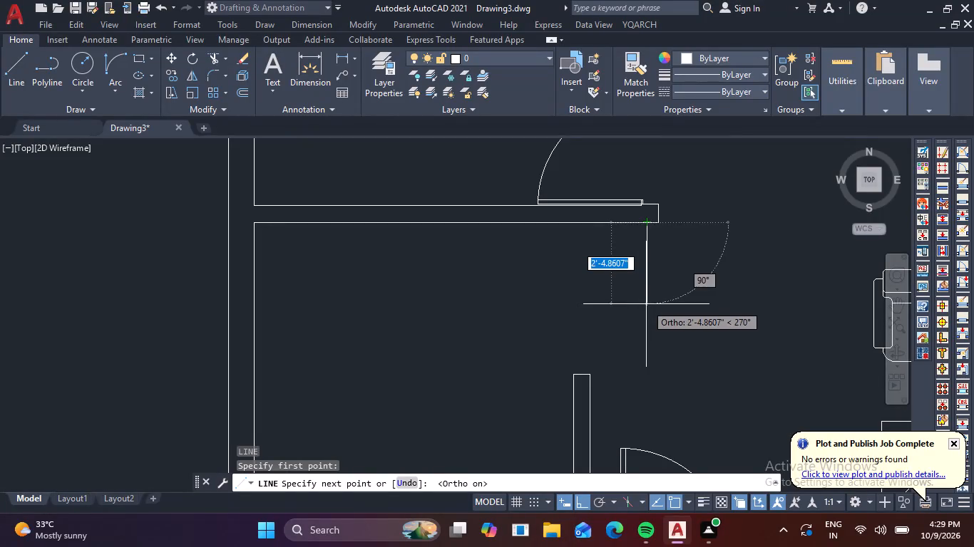
{"action": "left_click", "coordinate": [645, 290]}
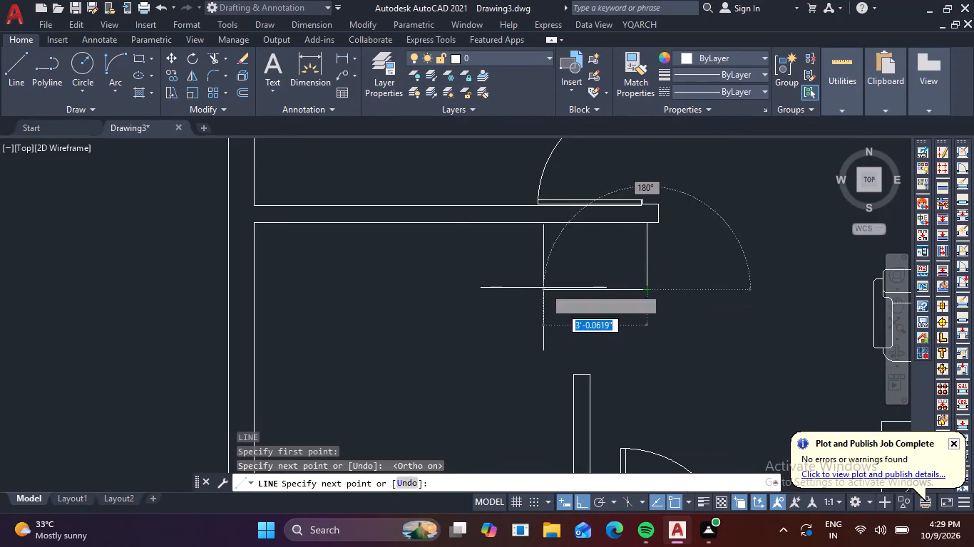
{"action": "left_click", "coordinate": [548, 288]}
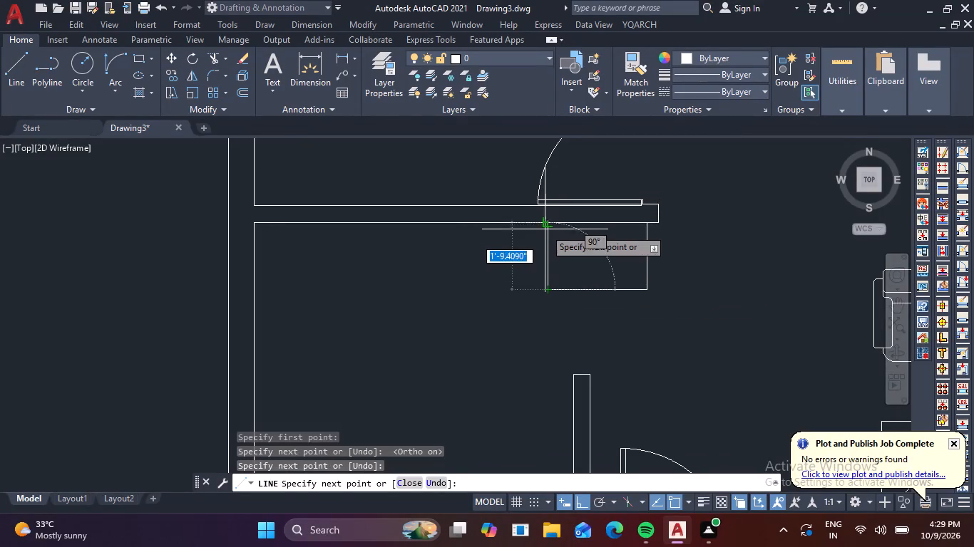
{"action": "left_click", "coordinate": [546, 223]}
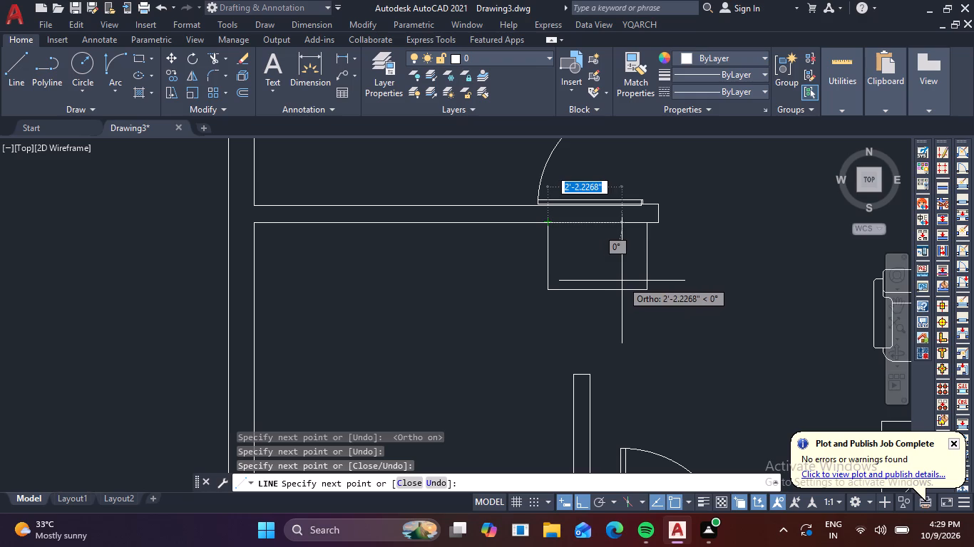
{"action": "key", "text": "Escape"}
Draw a horizontal line across the new outline, just inside its south edge, from its east to west side.
{"action": "key", "text": "l"}
{"action": "key", "text": "space"}
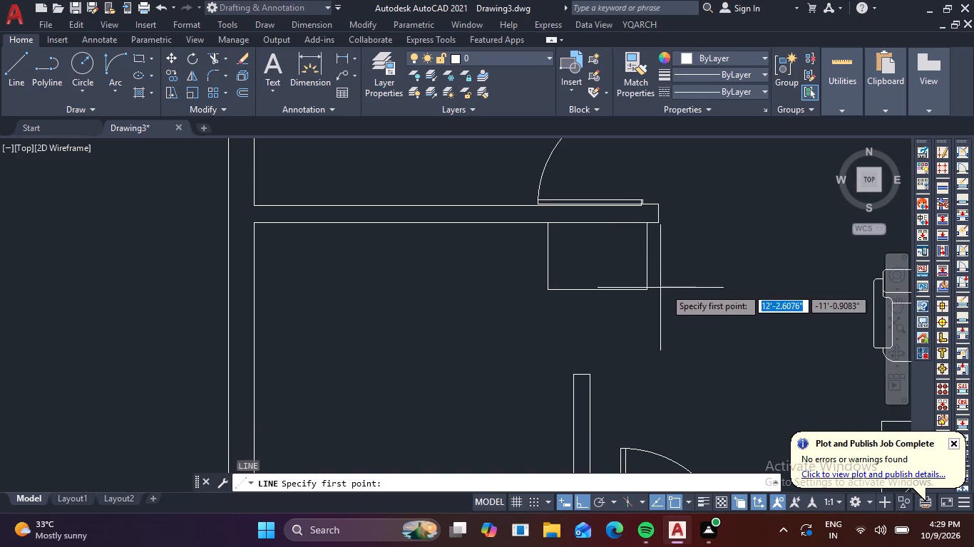
{"action": "left_click", "coordinate": [645, 280]}
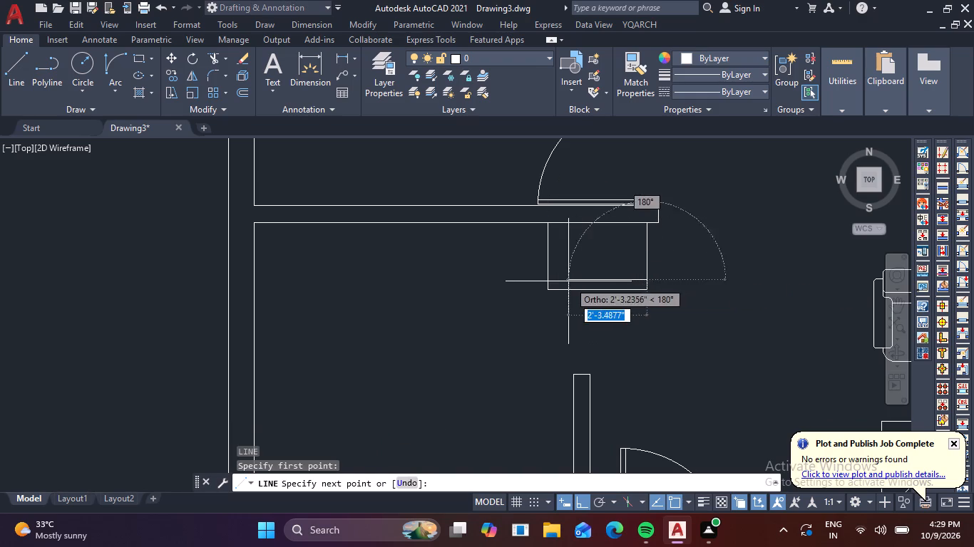
{"action": "left_click", "coordinate": [546, 278]}
{"action": "key", "text": "space"}
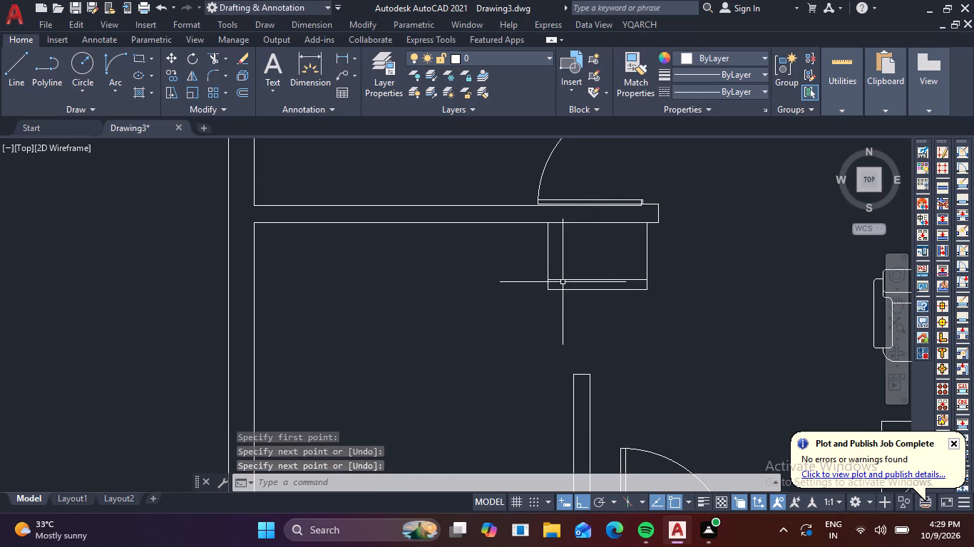
Draw a small circle of about 0.76" radius just below the outline's south edge, towards its west end.
{"action": "scroll", "coordinate": [635, 313], "scroll_direction": "up", "scroll_amount": 2}
{"action": "scroll", "coordinate": [551, 306], "scroll_direction": "up", "scroll_amount": 1}
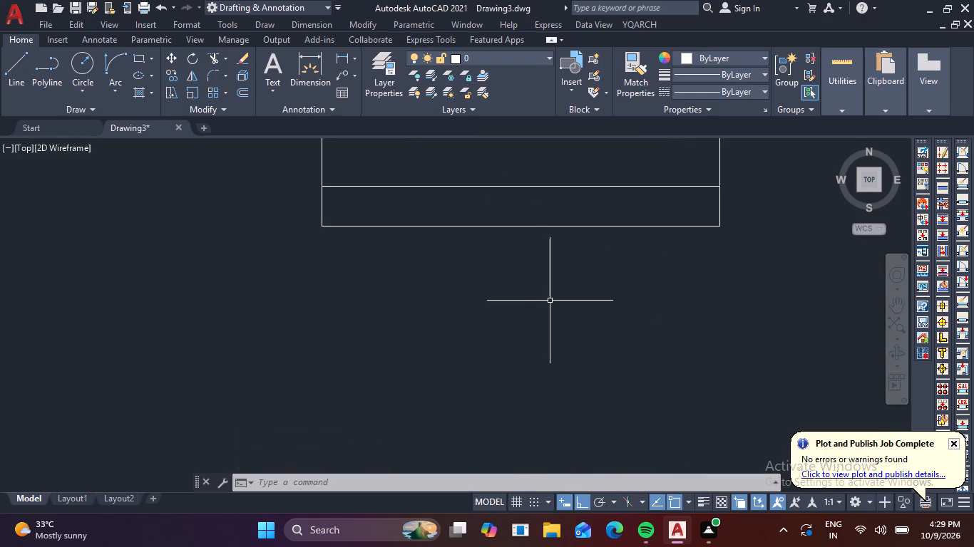
{"action": "key", "text": "c"}
{"action": "key", "text": "space"}
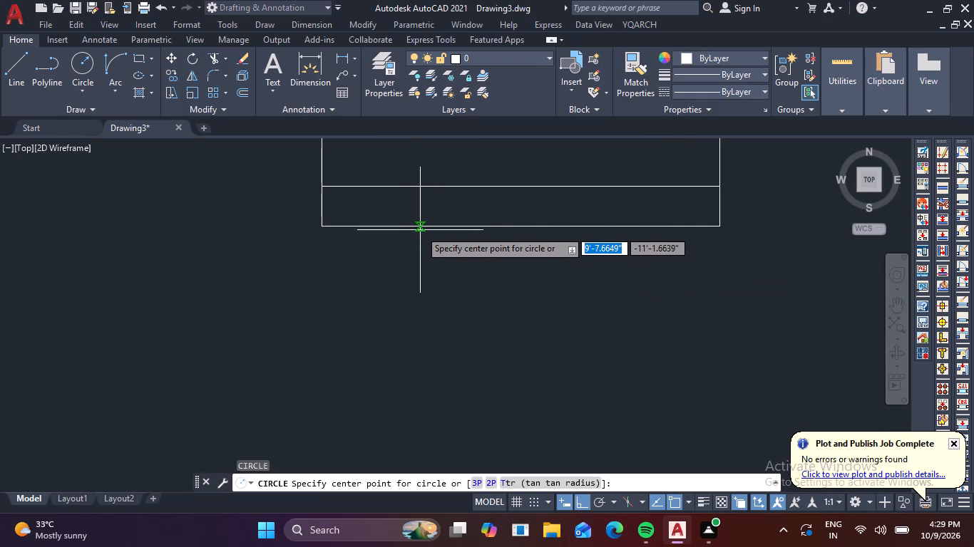
{"action": "left_click", "coordinate": [421, 235]}
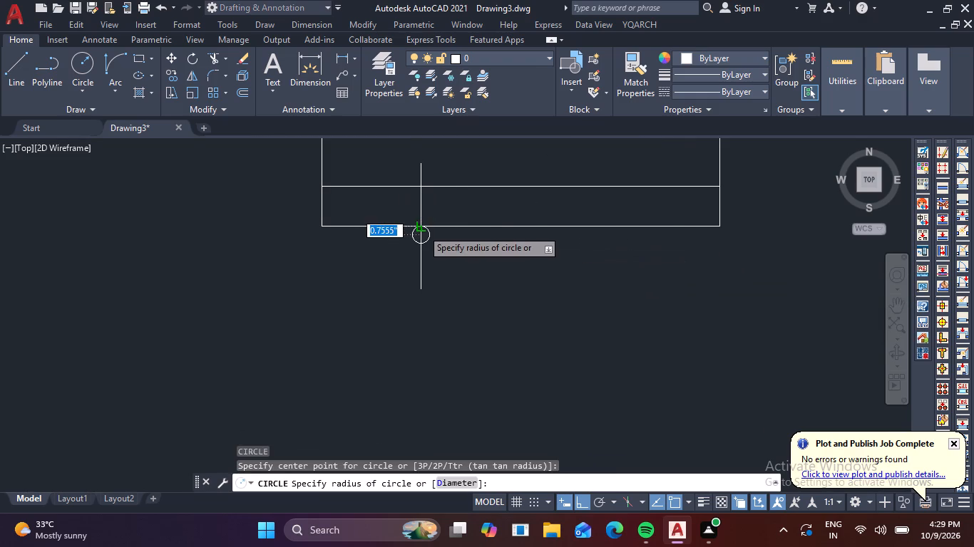
{"action": "left_click", "coordinate": [422, 229]}
Copy the small circle about 1'-1" east along the underside of the outline's south edge.
{"action": "left_click", "coordinate": [439, 246]}
{"action": "left_click", "coordinate": [416, 236]}
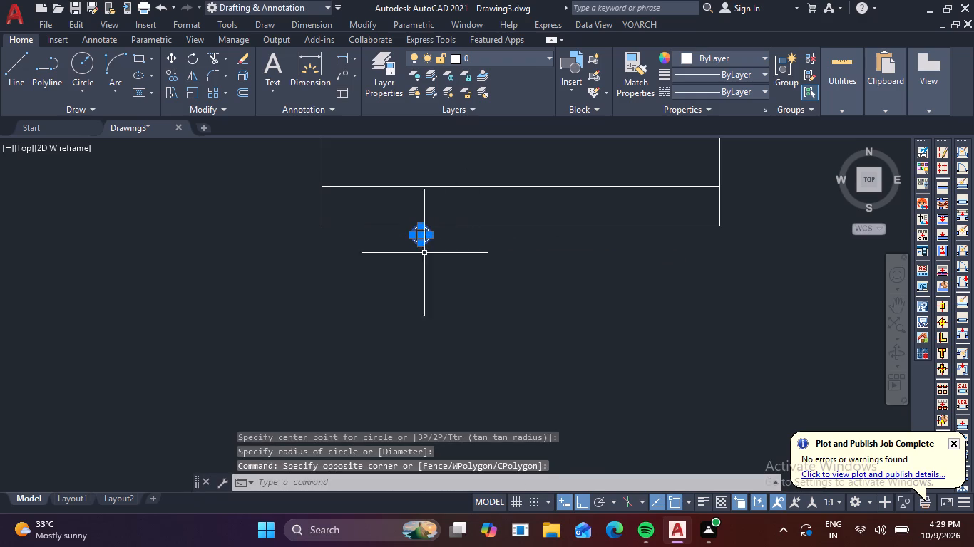
{"action": "key", "text": "c"}
{"action": "key", "text": "o"}
{"action": "key", "text": "space"}
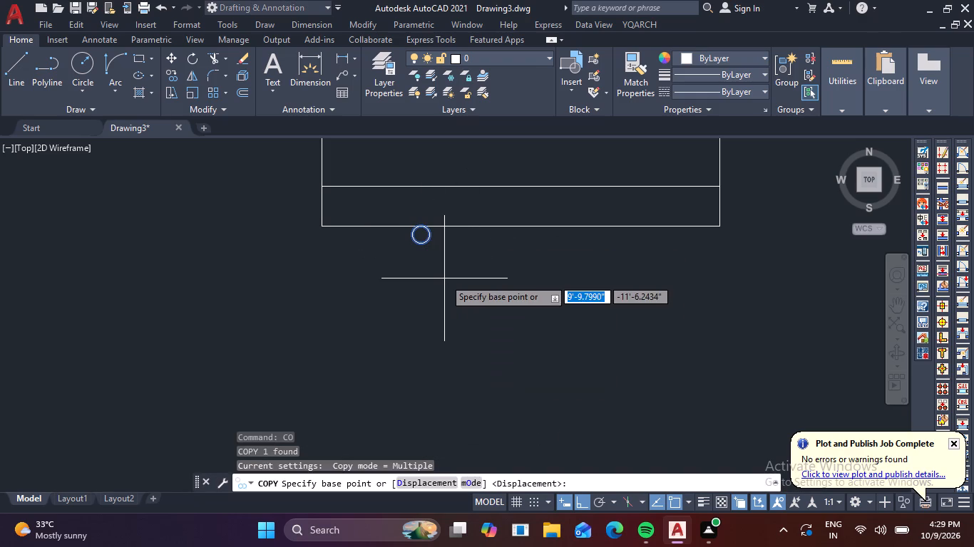
{"action": "left_click", "coordinate": [419, 222]}
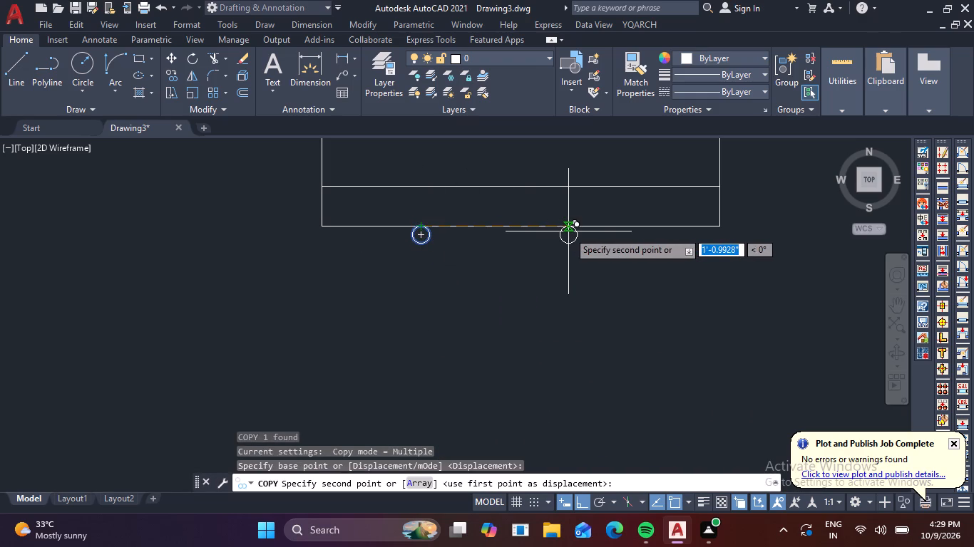
{"action": "left_click", "coordinate": [568, 226]}
{"action": "scroll", "coordinate": [607, 278], "scroll_direction": "down", "scroll_amount": 3}
{"action": "key", "text": "Escape"}
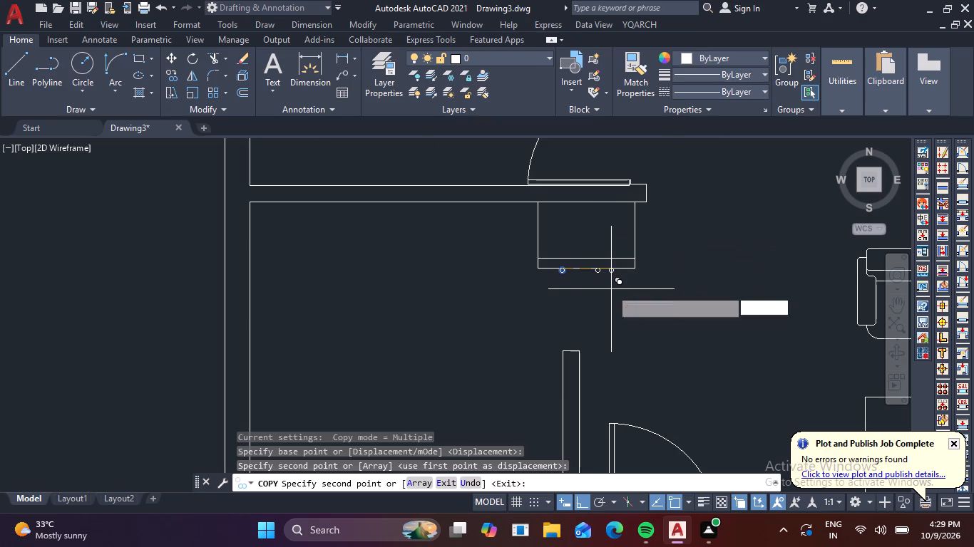
Draw a three-segment counter edge from just west of the outline: west, about 5'-7" south, and east to the short partition's face.
{"action": "scroll", "coordinate": [607, 298], "scroll_direction": "down", "scroll_amount": 3}
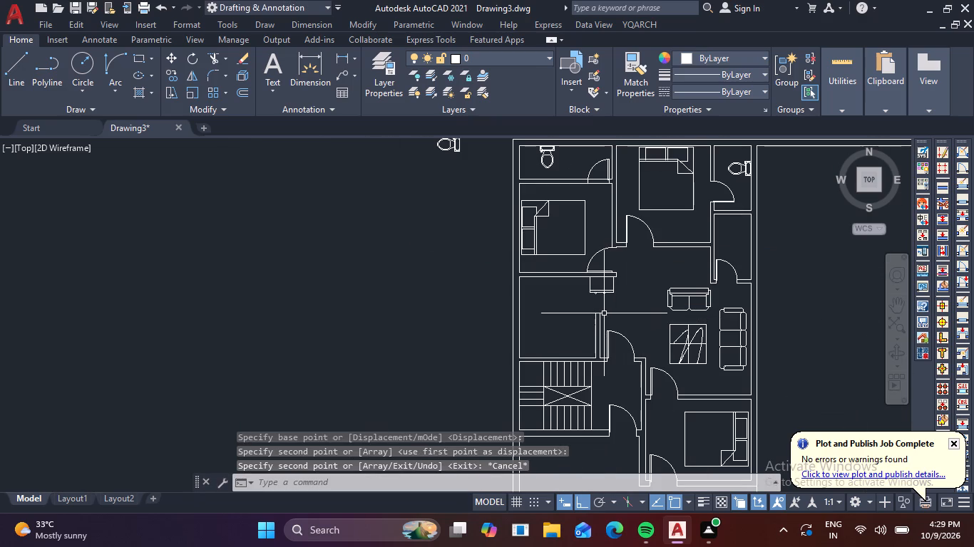
{"action": "type", "text": "l"}
{"action": "key", "text": "space"}
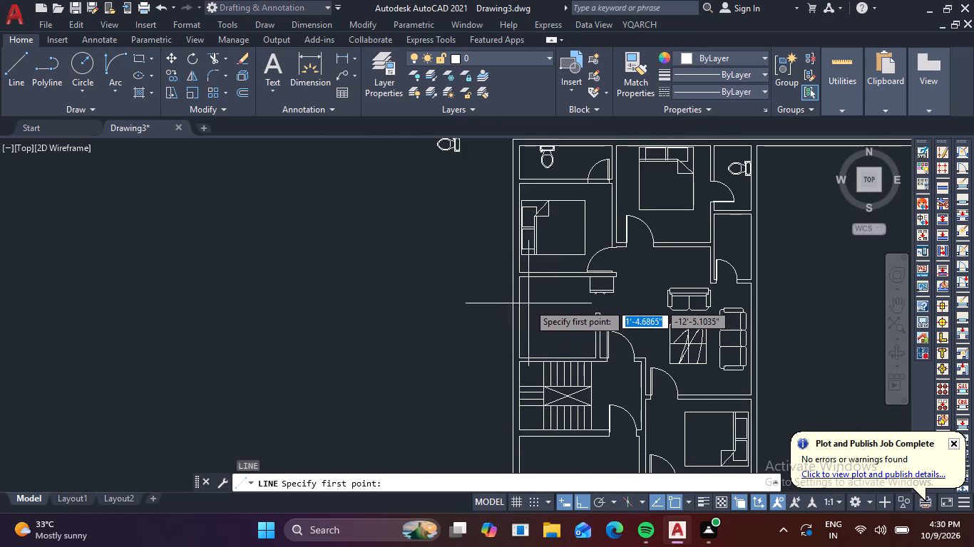
{"action": "scroll", "coordinate": [544, 299], "scroll_direction": "up", "scroll_amount": 2}
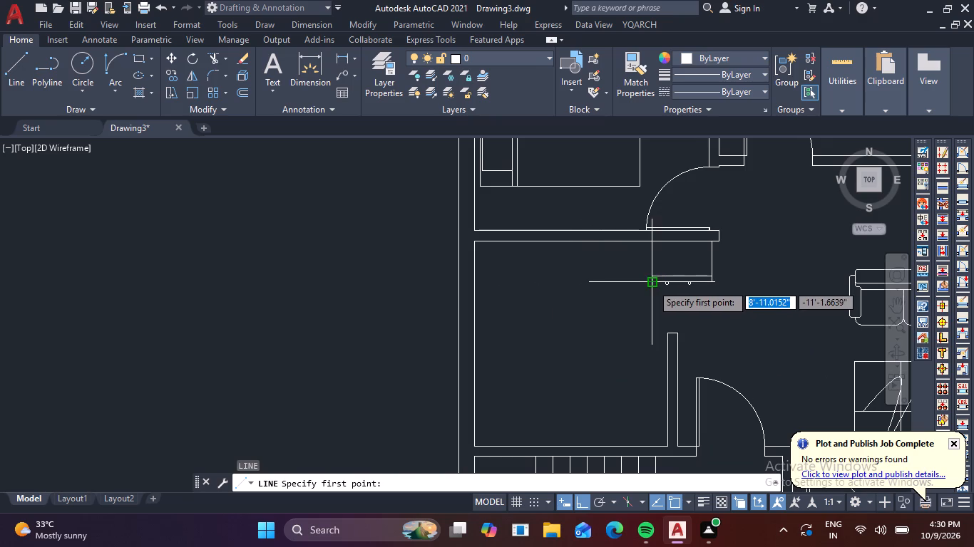
{"action": "left_click", "coordinate": [642, 282]}
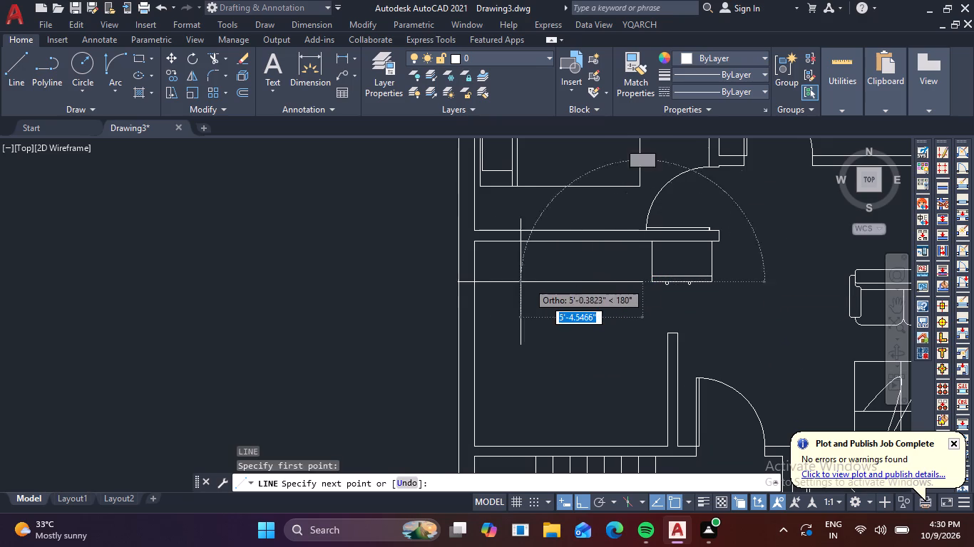
{"action": "left_click", "coordinate": [526, 285]}
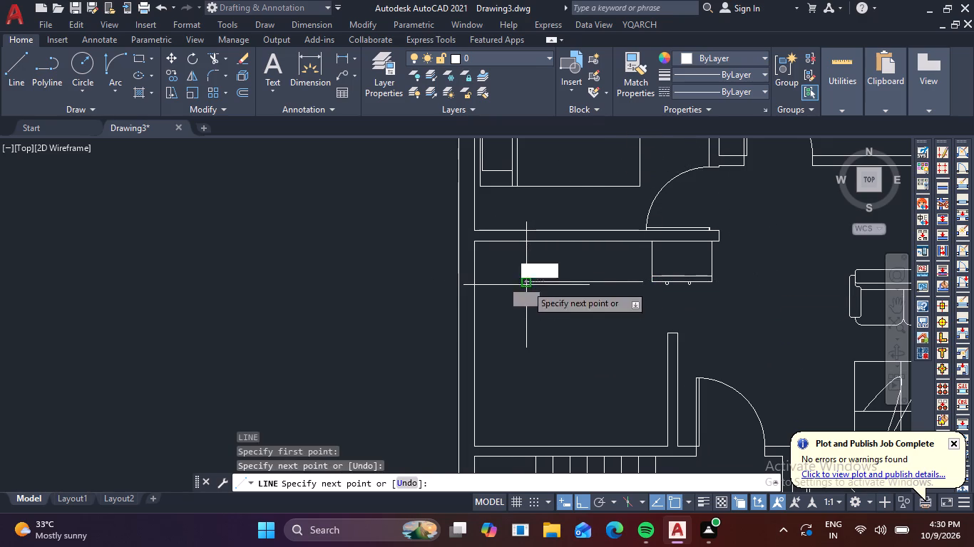
{"action": "left_click", "coordinate": [523, 397]}
{"action": "left_click", "coordinate": [667, 398]}
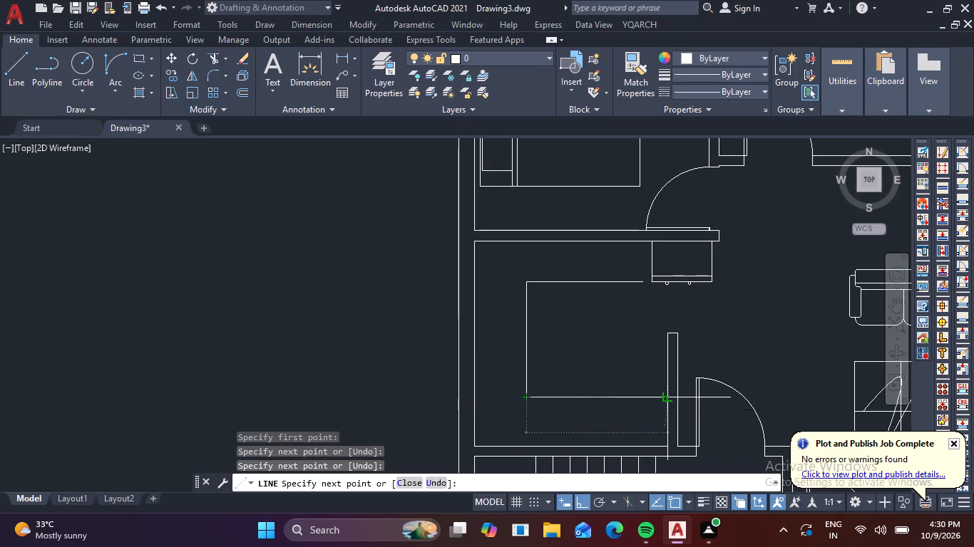
{"action": "key", "text": "Escape"}
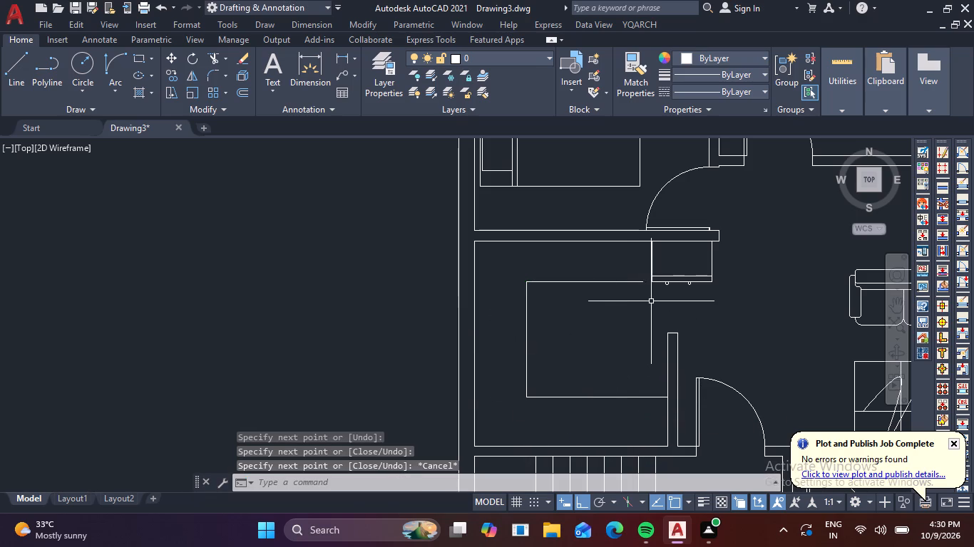
Draw a vertical line about 2' long from the counter edge's north-east end up to the north wall.
{"action": "key", "text": "l"}
{"action": "key", "text": "space"}
{"action": "scroll", "coordinate": [629, 282], "scroll_direction": "up", "scroll_amount": 2}
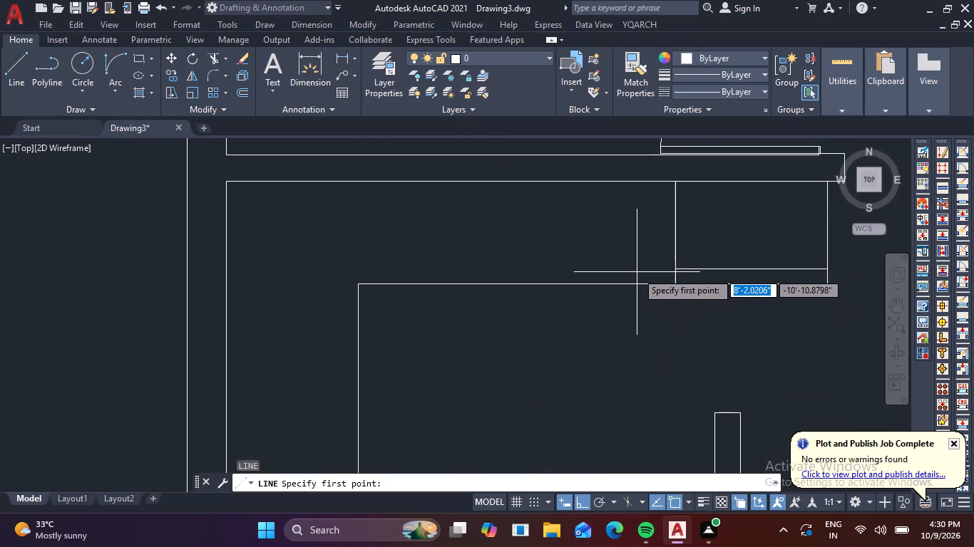
{"action": "left_click", "coordinate": [654, 284]}
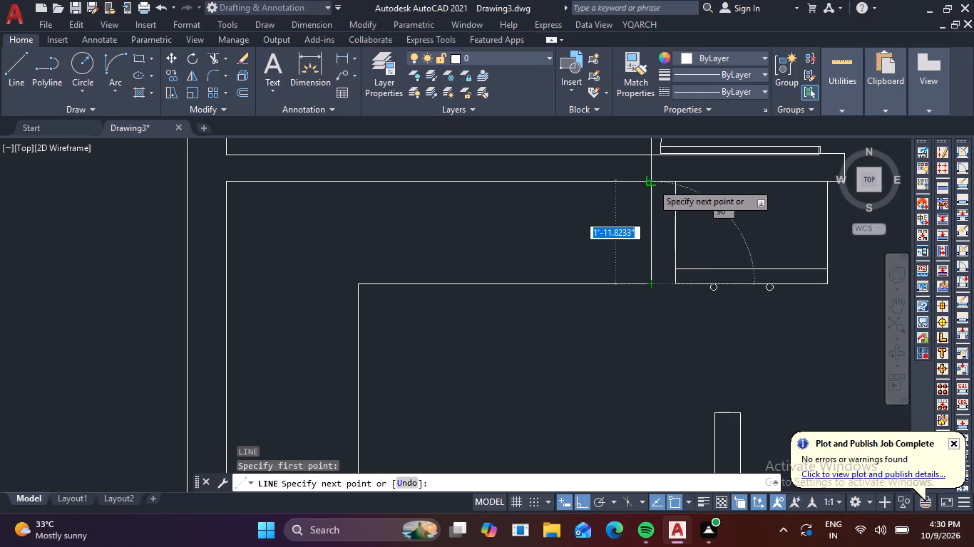
{"action": "left_click", "coordinate": [652, 183]}
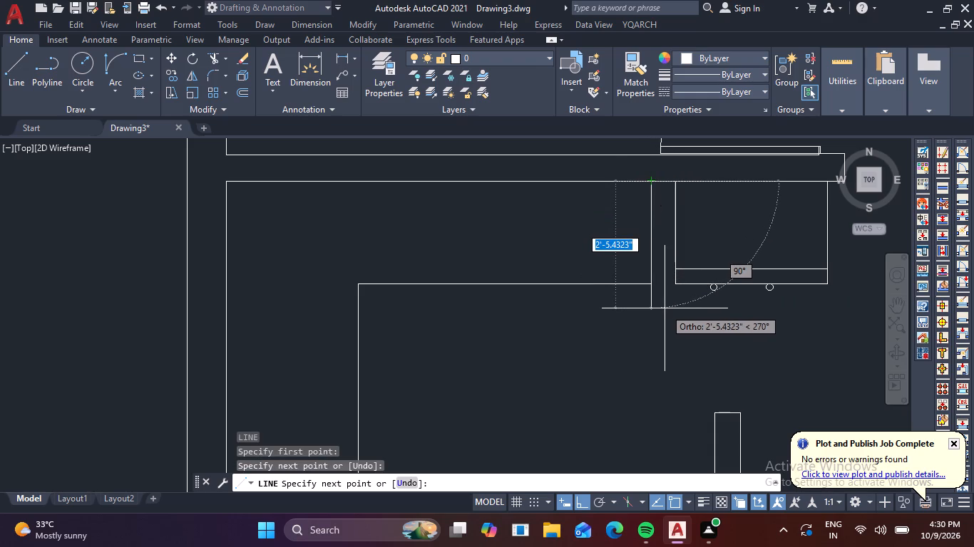
{"action": "key", "text": "Escape"}
Shift the short vertical counter line about 3.4" east, closer to the outline with the two circles.
{"action": "scroll", "coordinate": [667, 310], "scroll_direction": "down", "scroll_amount": 3}
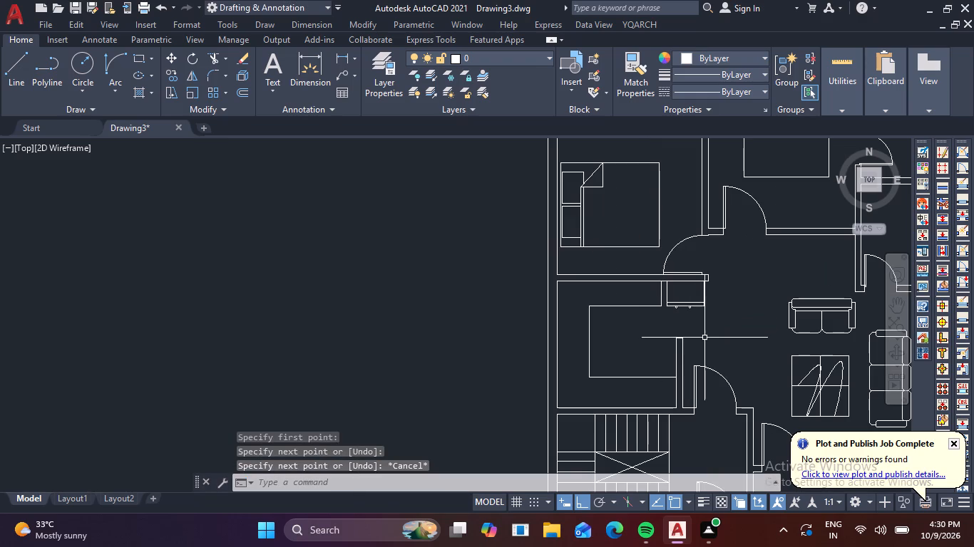
{"action": "scroll", "coordinate": [667, 321], "scroll_direction": "up", "scroll_amount": 3}
{"action": "left_click", "coordinate": [637, 282]}
{"action": "left_click", "coordinate": [604, 263]}
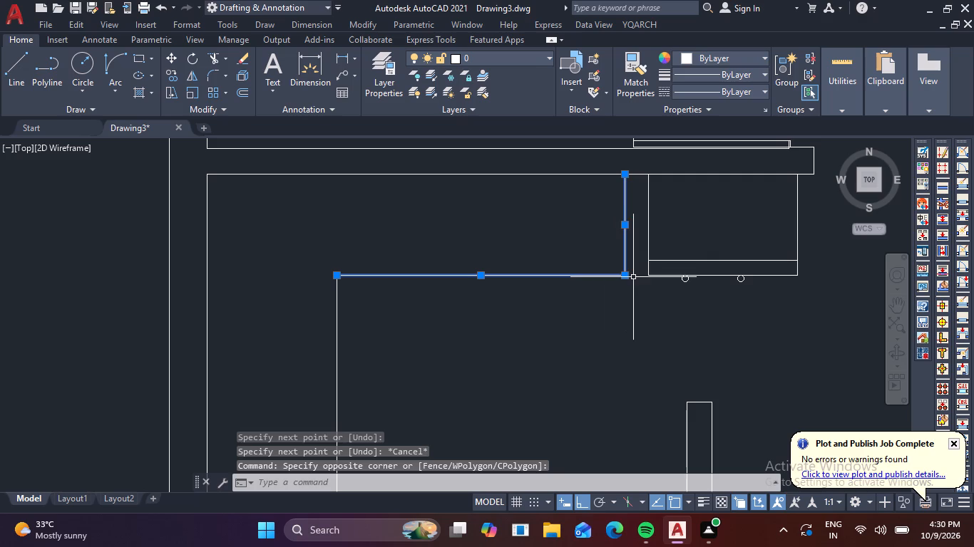
{"action": "left_click", "coordinate": [625, 226]}
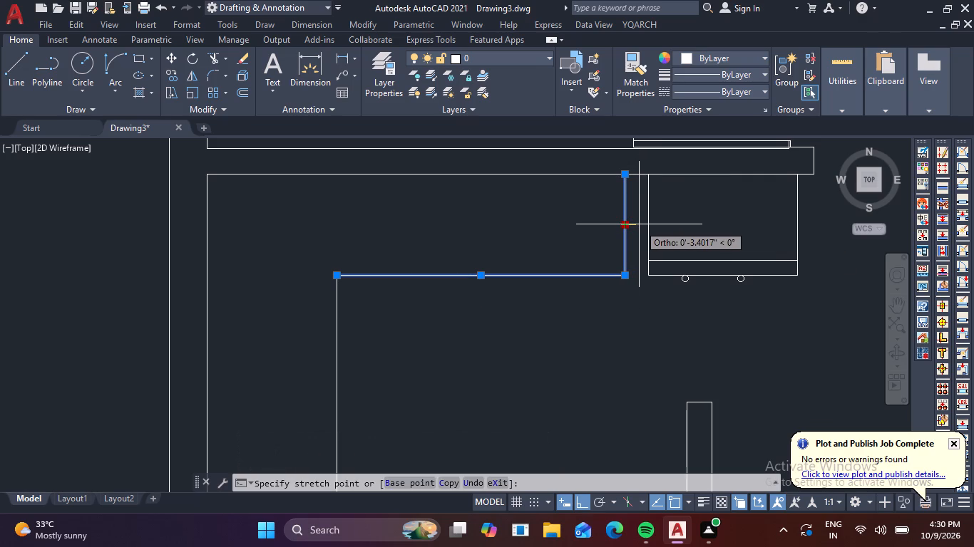
{"action": "left_click", "coordinate": [639, 224]}
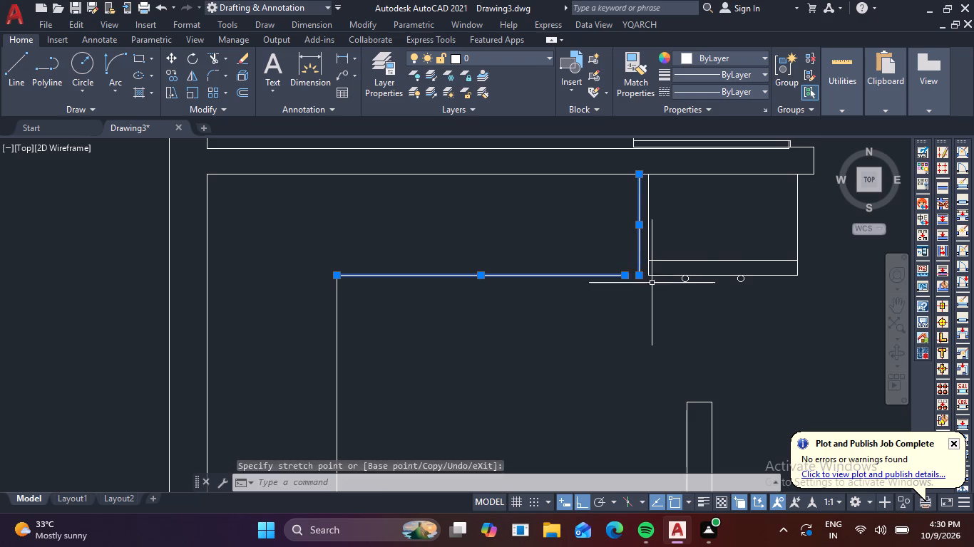
{"action": "scroll", "coordinate": [643, 300], "scroll_direction": "up", "scroll_amount": 2}
{"action": "key", "text": "Escape"}
Fillet the shifted vertical line and the counter's north edge with zero radius to close their corner.
{"action": "middle_click_drag", "start_coordinate": [634, 306], "coordinate": [634, 390]}
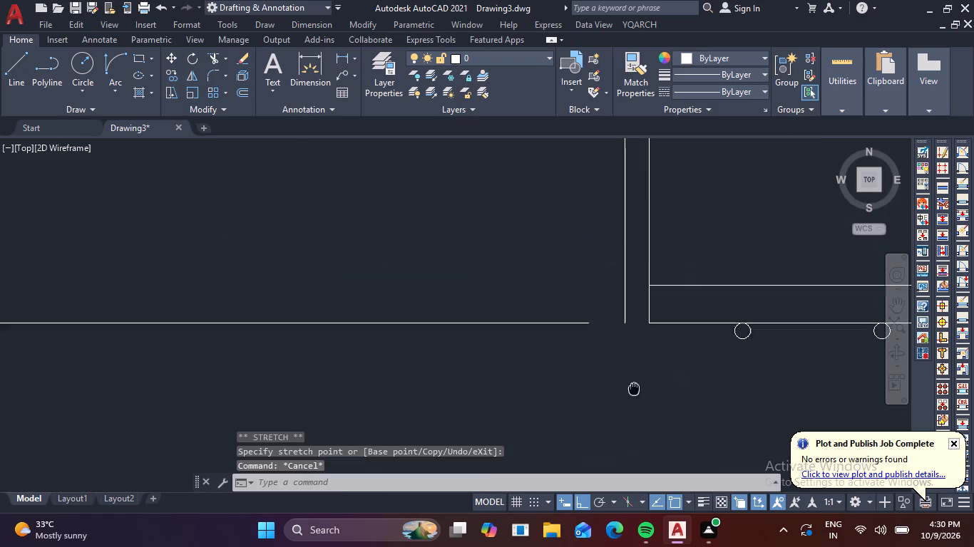
{"action": "middle_click_drag", "start_coordinate": [634, 390], "coordinate": [630, 440]}
{"action": "scroll", "coordinate": [632, 432], "scroll_direction": "down", "scroll_amount": 1}
{"action": "scroll", "coordinate": [627, 231], "scroll_direction": "up", "scroll_amount": 4}
{"action": "scroll", "coordinate": [544, 306], "scroll_direction": "up", "scroll_amount": 4}
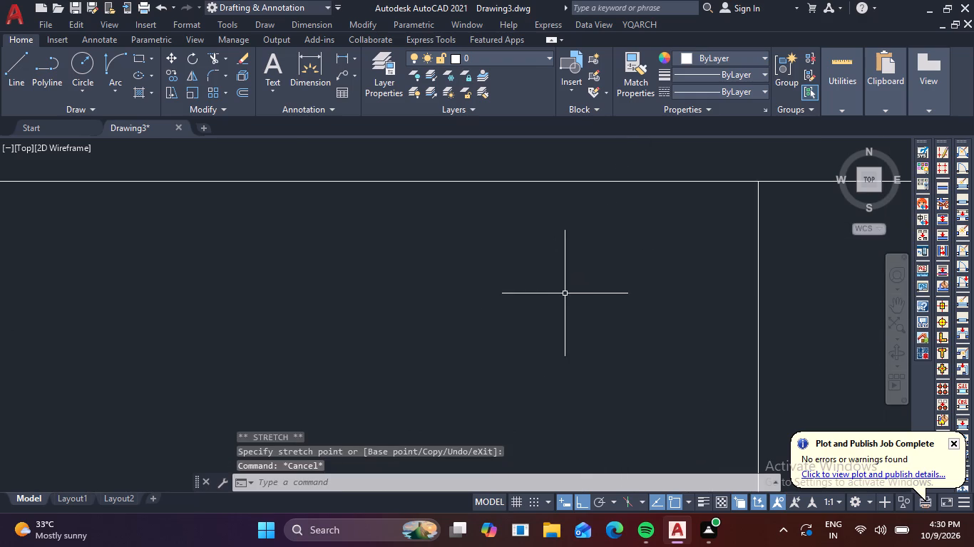
{"action": "scroll", "coordinate": [571, 289], "scroll_direction": "down", "scroll_amount": 9}
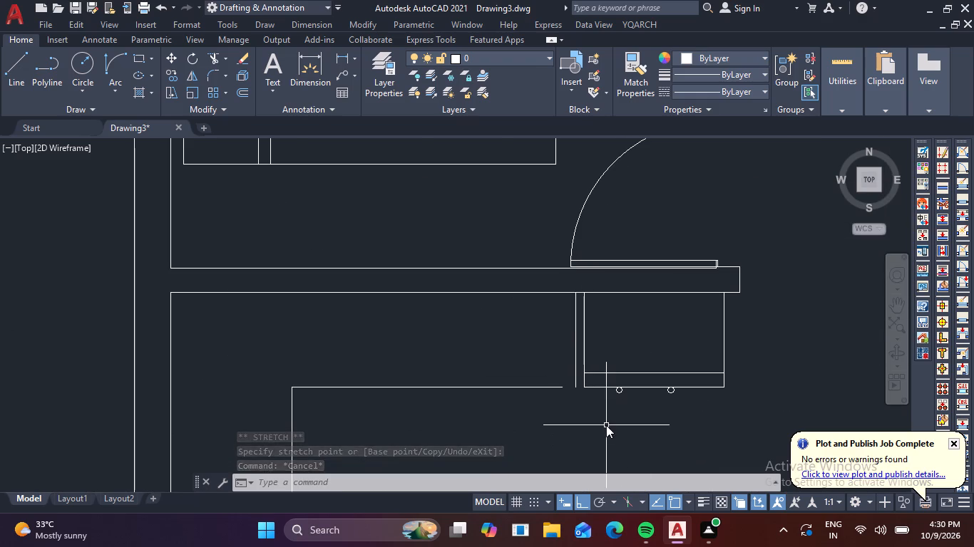
{"action": "key", "text": "f"}
{"action": "key", "text": "space"}
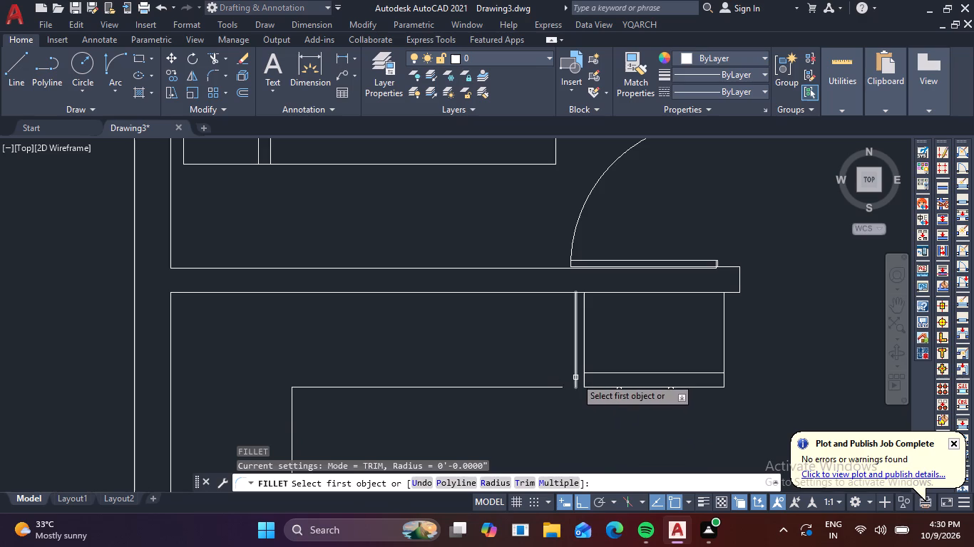
{"action": "left_click", "coordinate": [575, 377]}
{"action": "left_click", "coordinate": [548, 389]}
{"action": "key", "text": "Escape"}
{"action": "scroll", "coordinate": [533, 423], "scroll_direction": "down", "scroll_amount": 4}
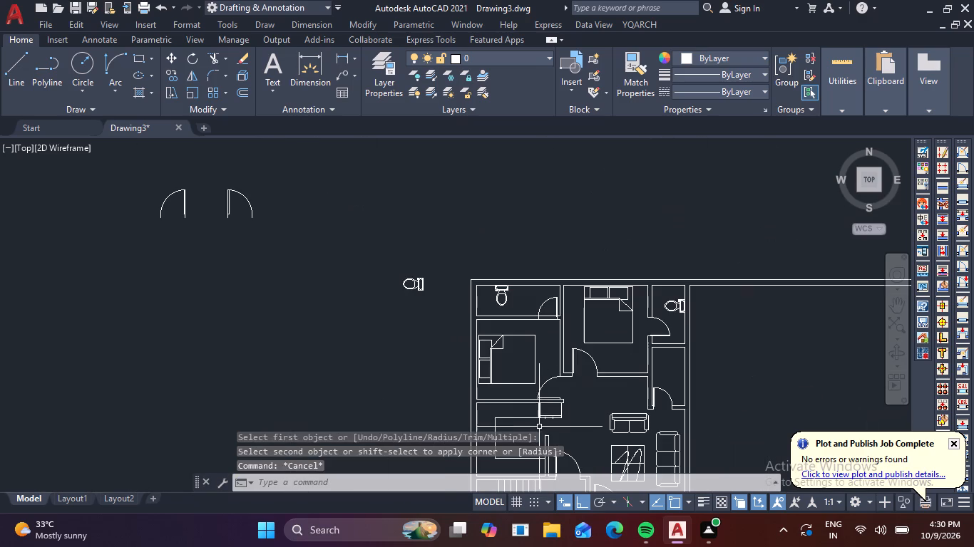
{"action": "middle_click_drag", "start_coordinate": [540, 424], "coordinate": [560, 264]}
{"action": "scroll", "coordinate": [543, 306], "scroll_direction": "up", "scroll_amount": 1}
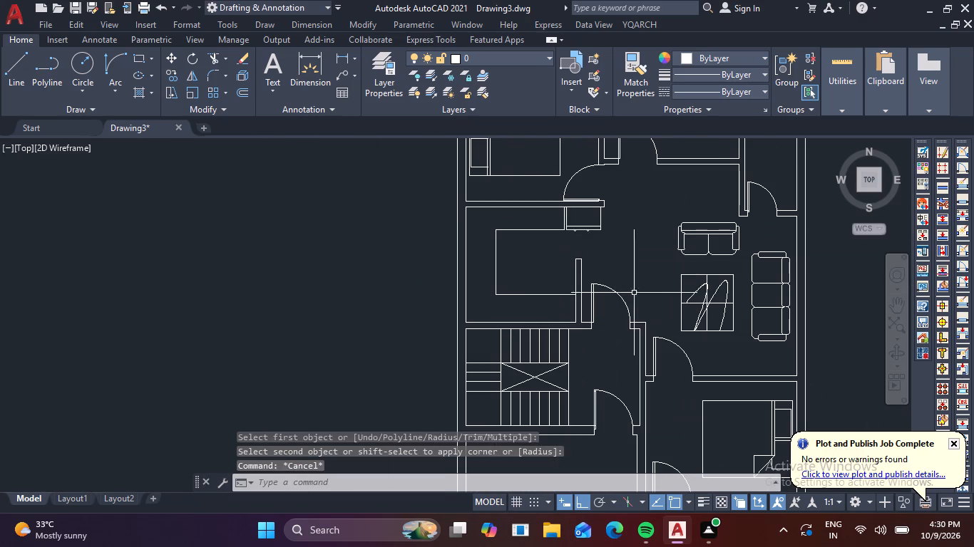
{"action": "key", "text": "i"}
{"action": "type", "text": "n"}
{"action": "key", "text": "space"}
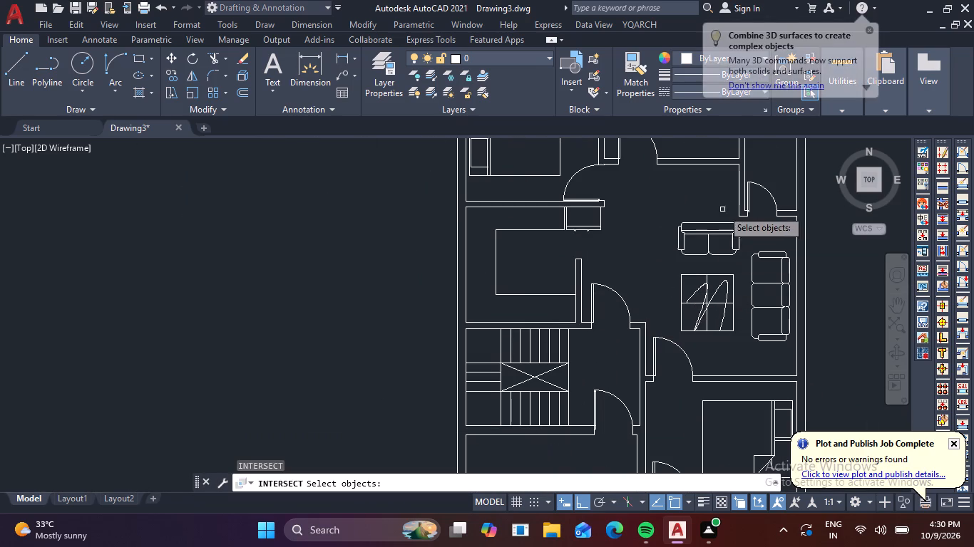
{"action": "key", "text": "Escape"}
Insert the two-burner stove block from the recent blocks into the empty space west of the plan.
{"action": "key", "text": "i"}
{"action": "key", "text": "space"}
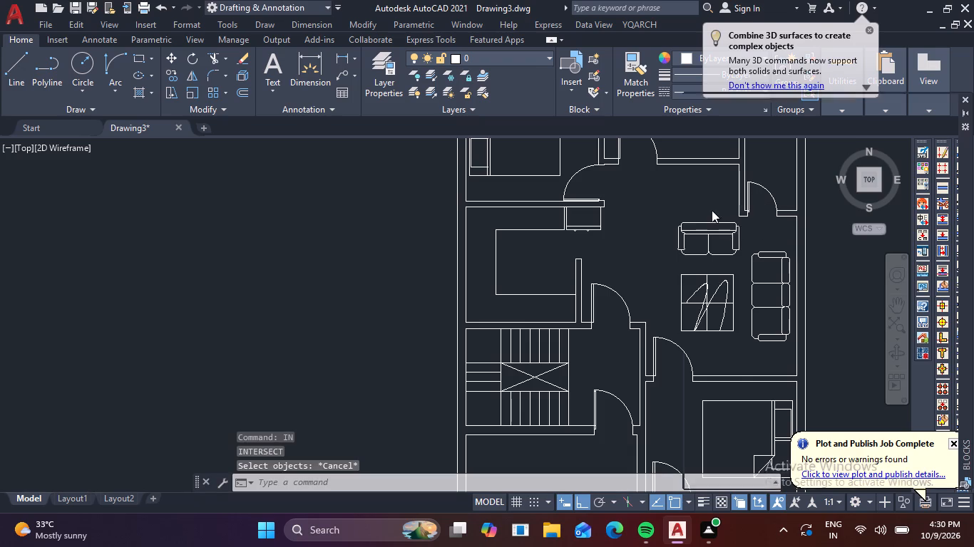
{"action": "scroll", "coordinate": [752, 210], "scroll_direction": "up", "scroll_amount": 9}
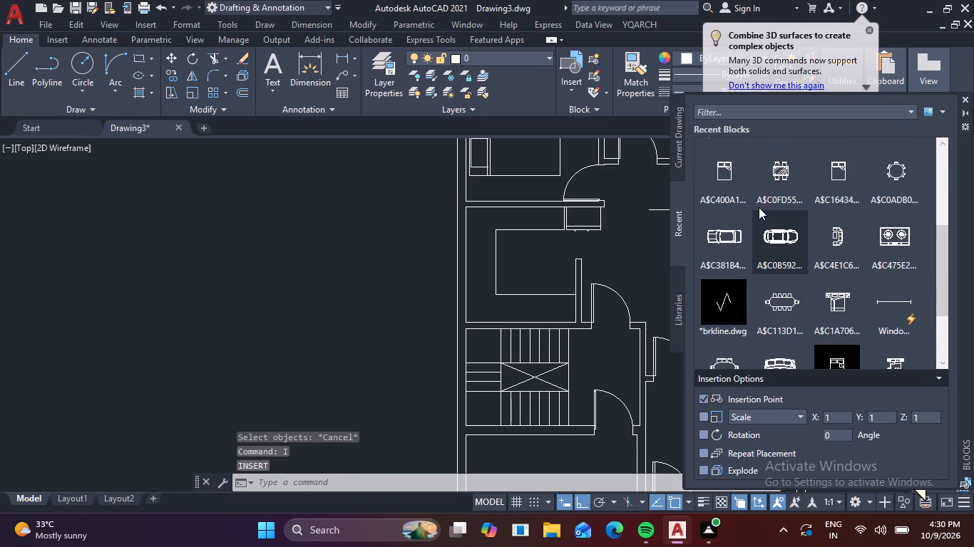
{"action": "scroll", "coordinate": [759, 207], "scroll_direction": "up", "scroll_amount": 5}
{"action": "left_click_drag", "start_coordinate": [824, 231], "coordinate": [342, 257]}
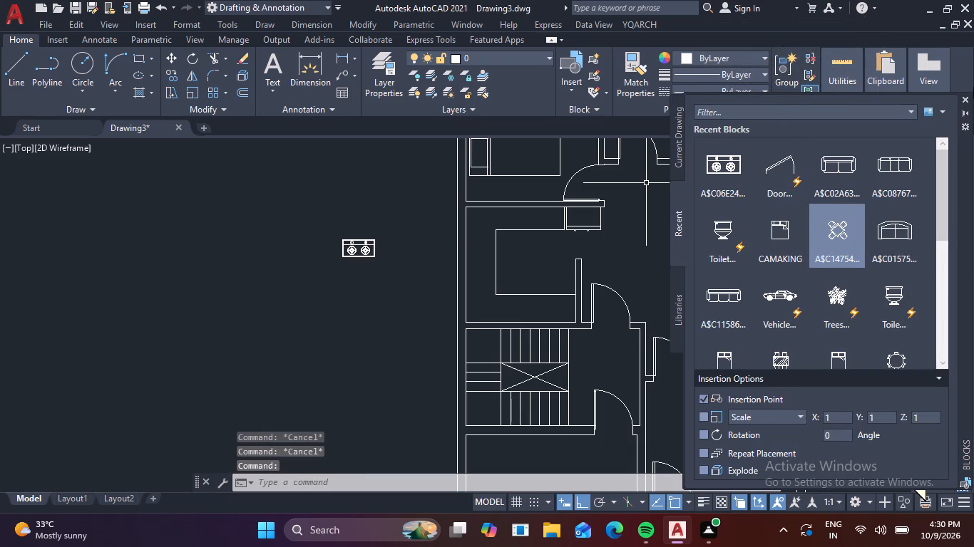
{"action": "left_click", "coordinate": [971, 99]}
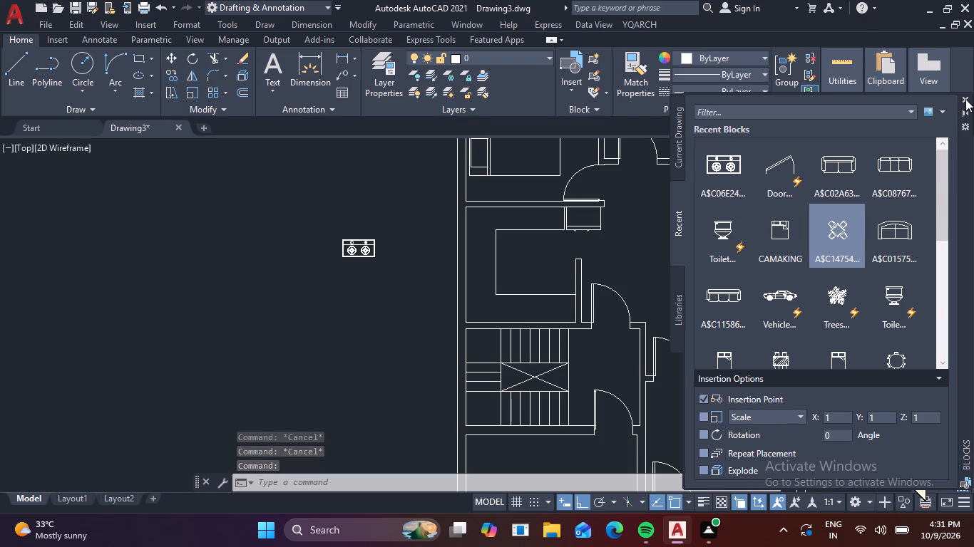
{"action": "left_click", "coordinate": [965, 99]}
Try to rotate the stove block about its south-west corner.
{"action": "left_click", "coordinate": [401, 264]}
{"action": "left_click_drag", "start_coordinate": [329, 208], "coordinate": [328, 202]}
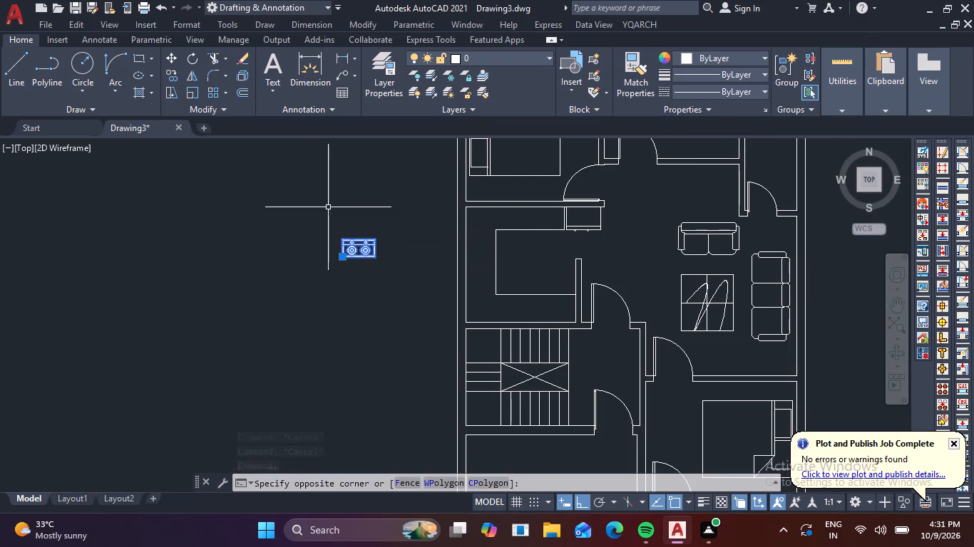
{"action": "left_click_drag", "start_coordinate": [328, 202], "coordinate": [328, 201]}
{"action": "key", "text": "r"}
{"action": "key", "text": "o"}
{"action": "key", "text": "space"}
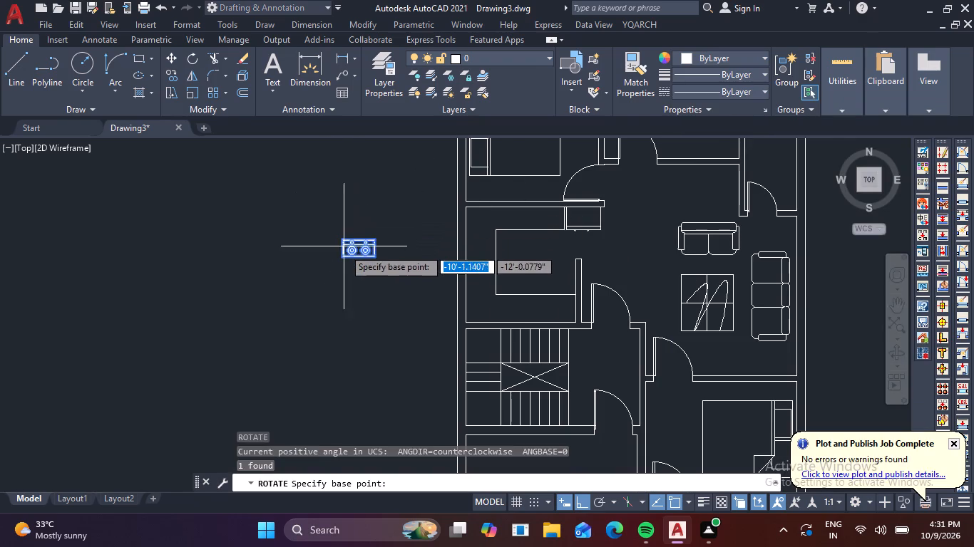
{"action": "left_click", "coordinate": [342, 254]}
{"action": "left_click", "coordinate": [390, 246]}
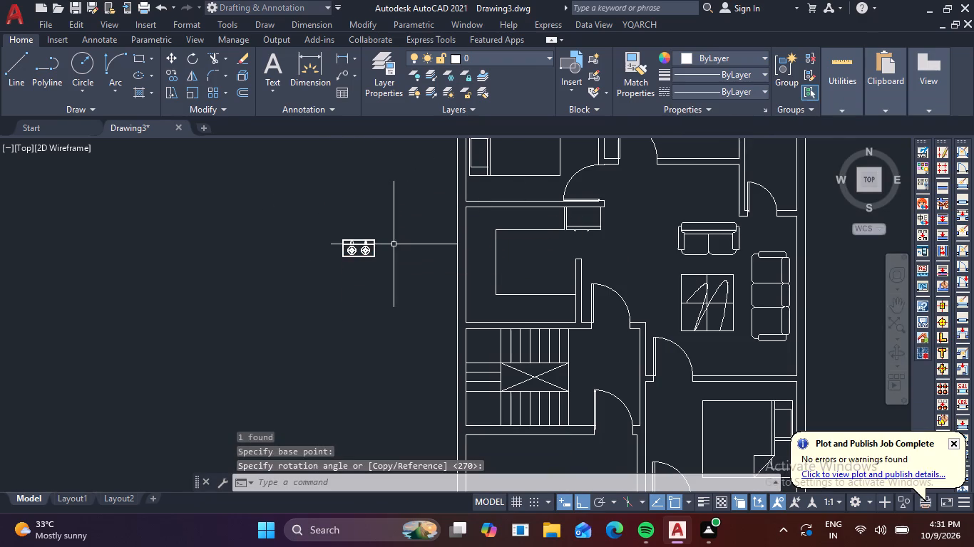
Rotate the stove block 180° about its south-east corner.
{"action": "left_click_drag", "start_coordinate": [383, 271], "coordinate": [357, 224]}
{"action": "left_click", "coordinate": [327, 197]}
{"action": "key", "text": "r"}
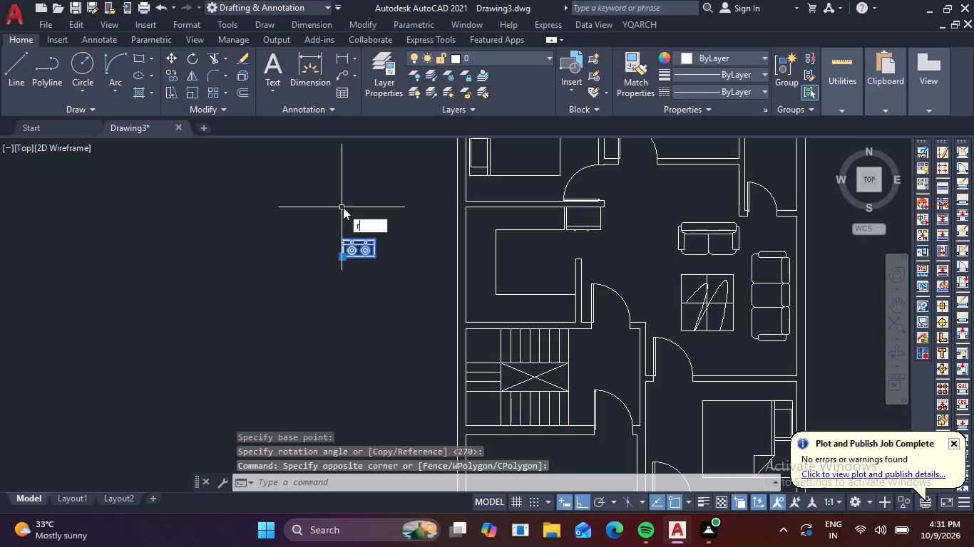
{"action": "key", "text": "o"}
{"action": "key", "text": "space"}
{"action": "left_click", "coordinate": [376, 257]}
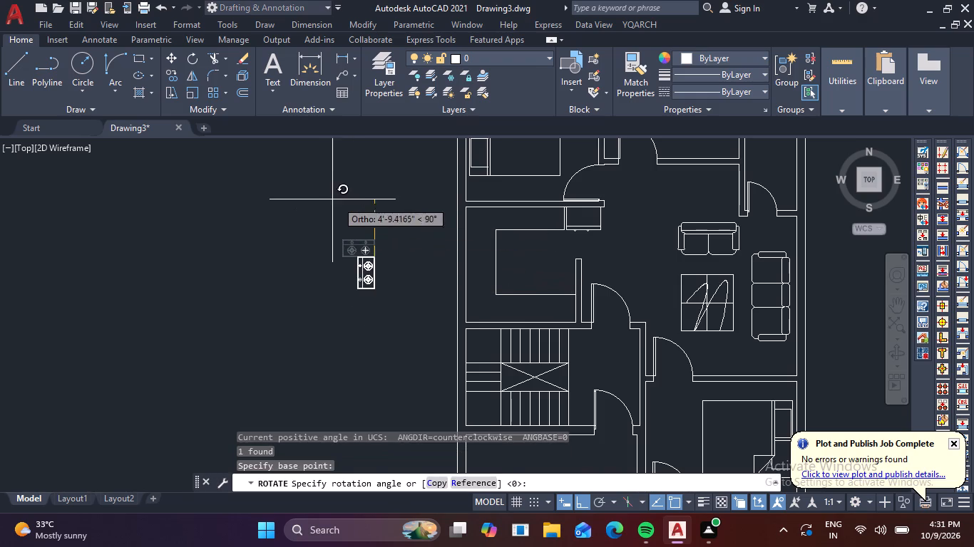
{"action": "left_click", "coordinate": [297, 204]}
Rotate the stove block 180° about a point just beside its east edge so its knobs face north.
{"action": "left_click_drag", "start_coordinate": [419, 283], "coordinate": [389, 236]}
{"action": "left_click", "coordinate": [366, 222]}
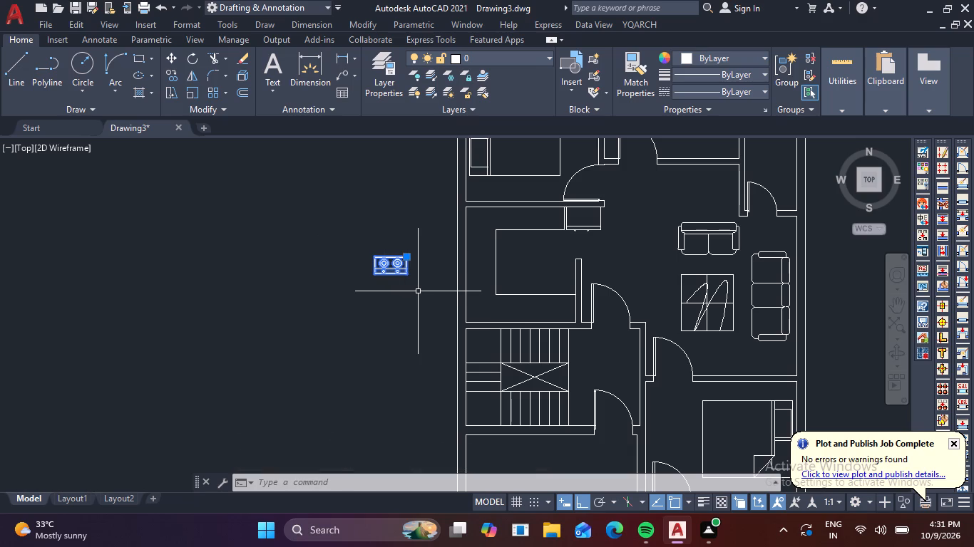
{"action": "key", "text": "r"}
{"action": "key", "text": "o"}
{"action": "key", "text": "space"}
{"action": "left_click_drag", "start_coordinate": [415, 266], "coordinate": [414, 255]}
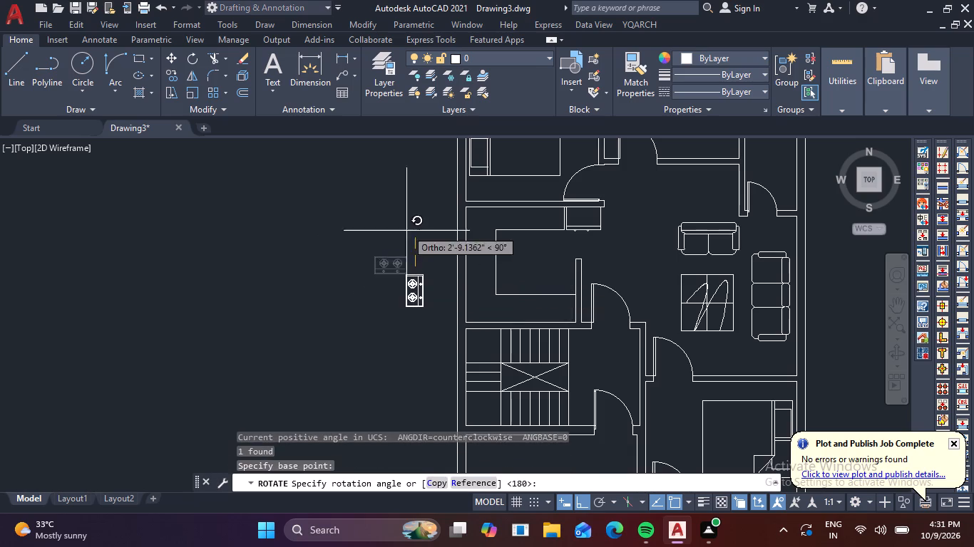
{"action": "left_click", "coordinate": [316, 200]}
Move the stove block by its south edge onto the kitchen's southern counter, just north of the wall, with ortho off.
{"action": "left_click_drag", "start_coordinate": [431, 279], "coordinate": [425, 254]}
{"action": "left_click", "coordinate": [422, 243]}
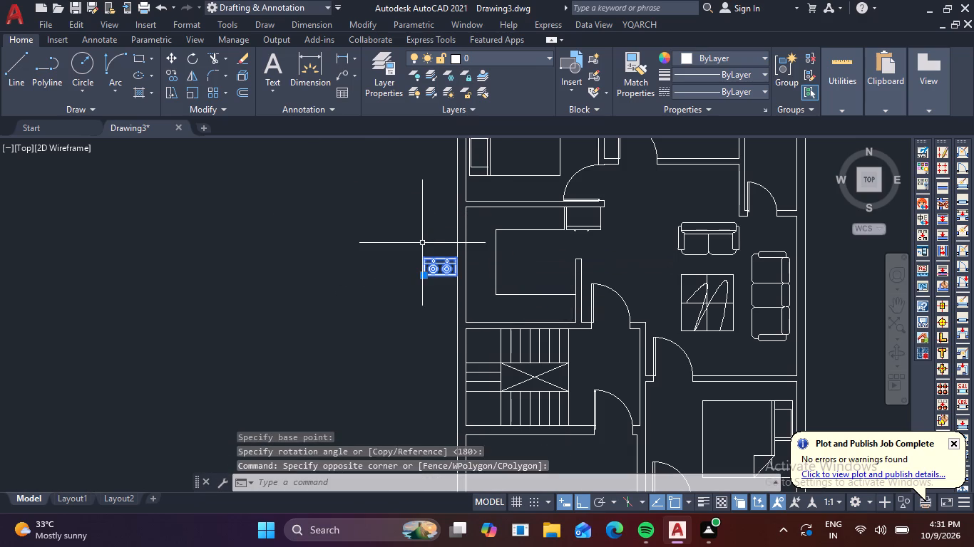
{"action": "key", "text": "m"}
{"action": "key", "text": "space"}
{"action": "scroll", "coordinate": [440, 276], "scroll_direction": "up", "scroll_amount": 3}
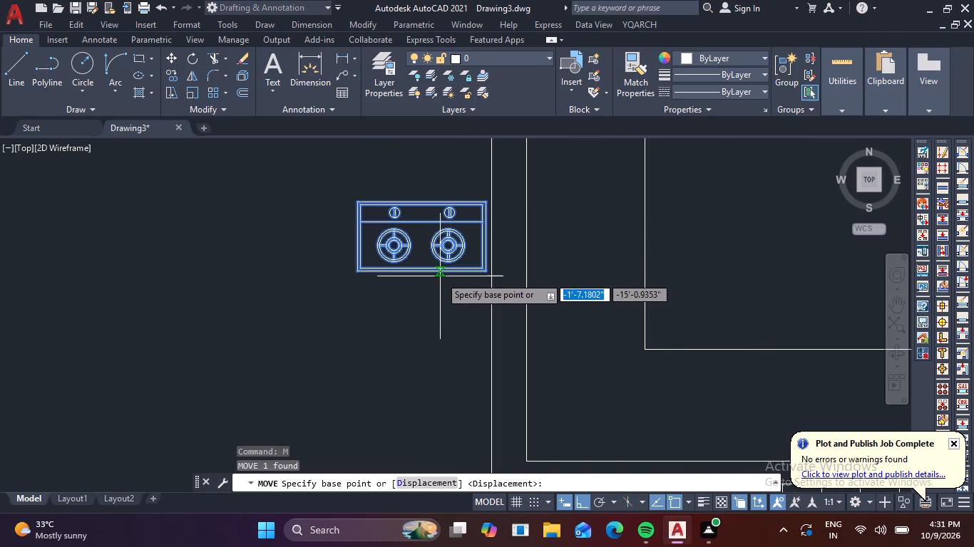
{"action": "left_click", "coordinate": [420, 272]}
{"action": "scroll", "coordinate": [563, 277], "scroll_direction": "down", "scroll_amount": 2}
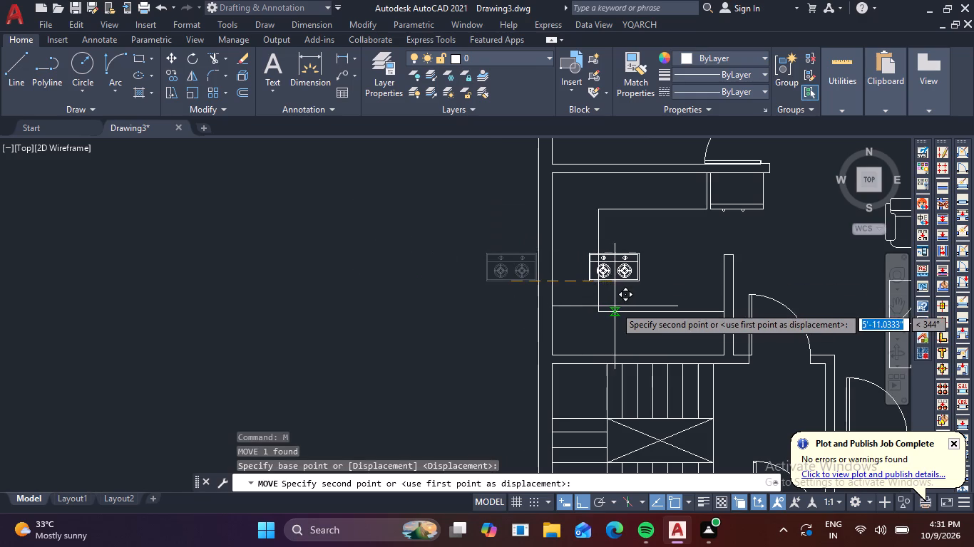
{"action": "key", "text": "F8"}
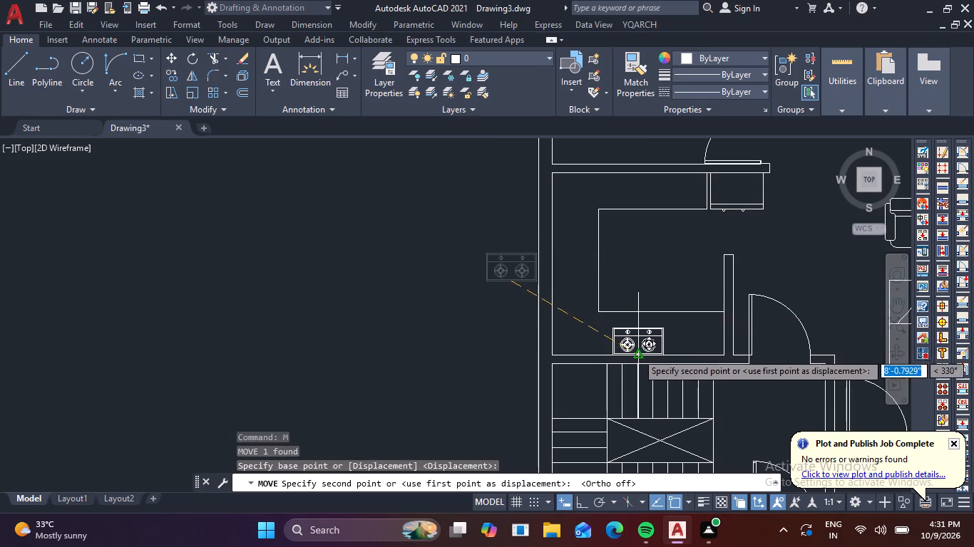
{"action": "scroll", "coordinate": [640, 348], "scroll_direction": "up", "scroll_amount": 2}
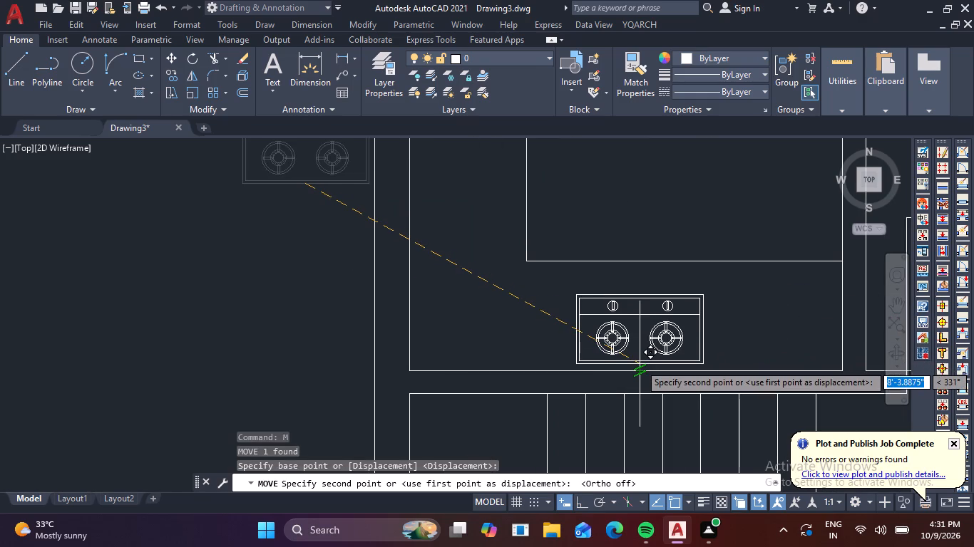
{"action": "left_click", "coordinate": [641, 363]}
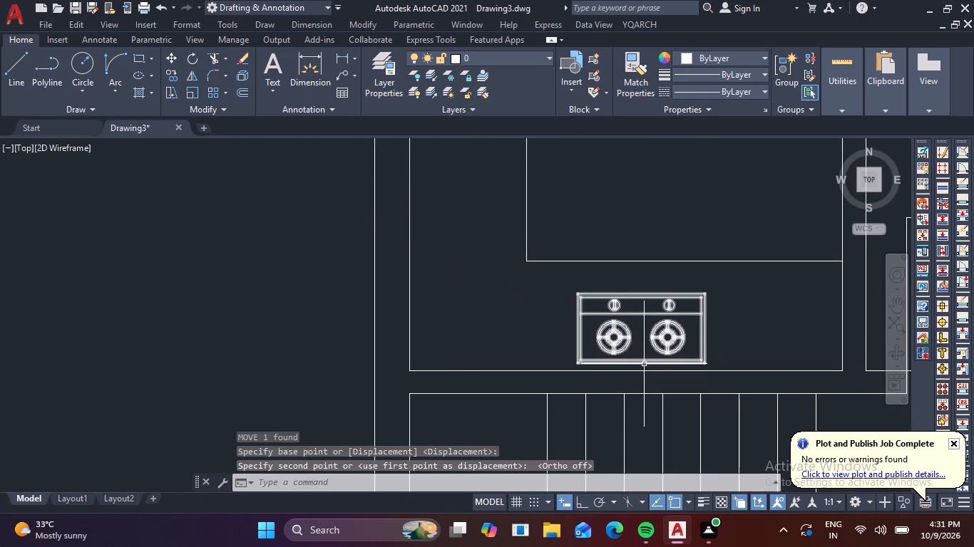
Scale up the stove block by eye about its south edge so it fills most of the counter's depth.
{"action": "left_click", "coordinate": [726, 323]}
{"action": "left_click", "coordinate": [672, 308]}
{"action": "key", "text": "s"}
{"action": "key", "text": "c"}
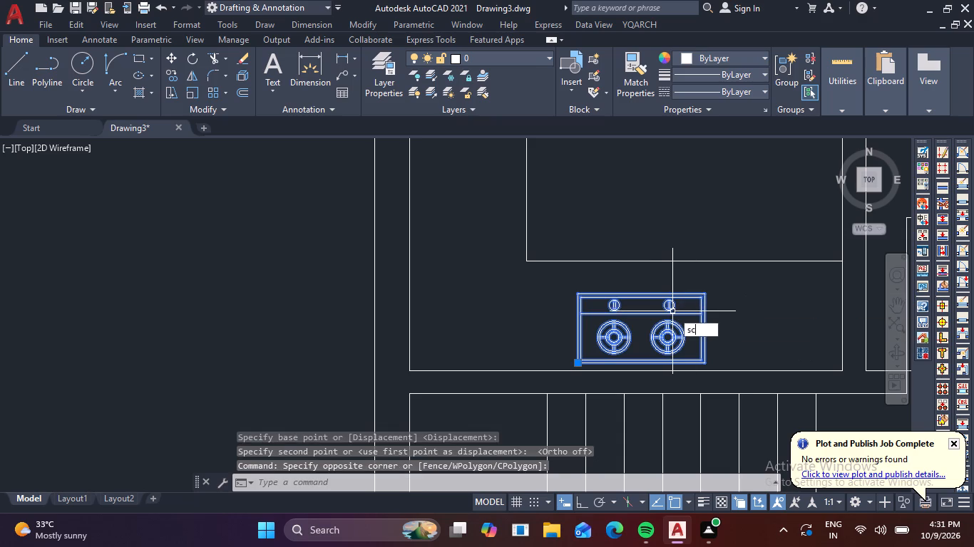
{"action": "key", "text": "space"}
{"action": "left_click", "coordinate": [636, 363]}
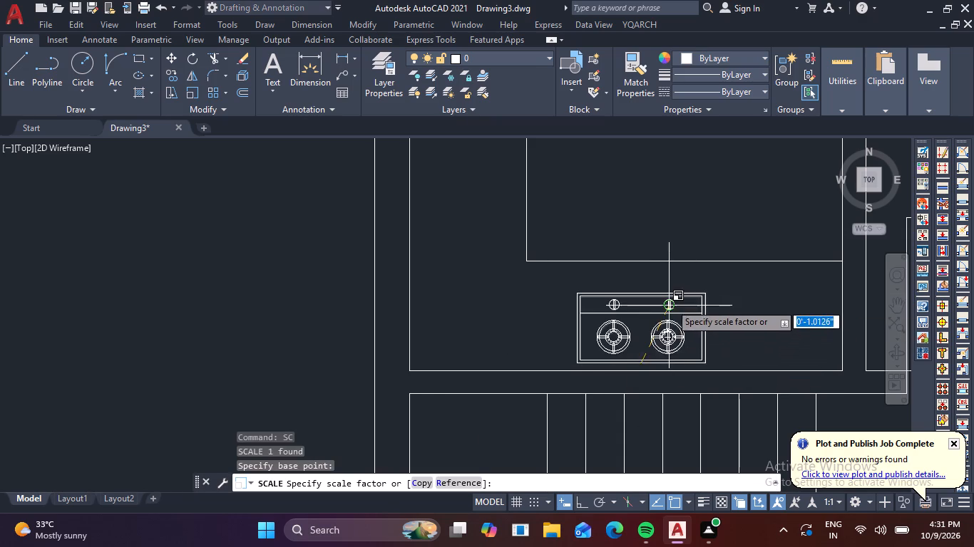
{"action": "left_click", "coordinate": [682, 291]}
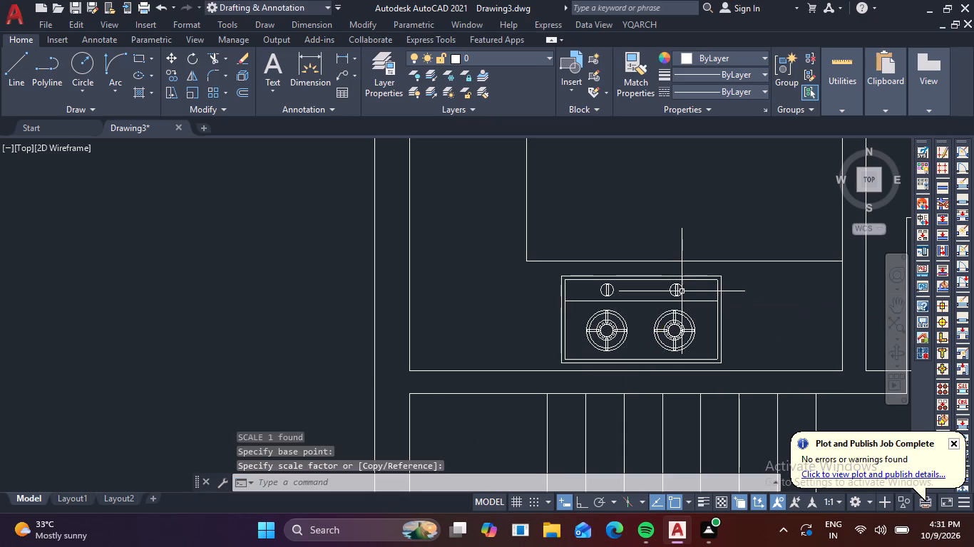
Draw a sink outline rectangle about 2' wide and 3'-9" long on the kitchen's western counter.
{"action": "scroll", "coordinate": [739, 273], "scroll_direction": "down", "scroll_amount": 3}
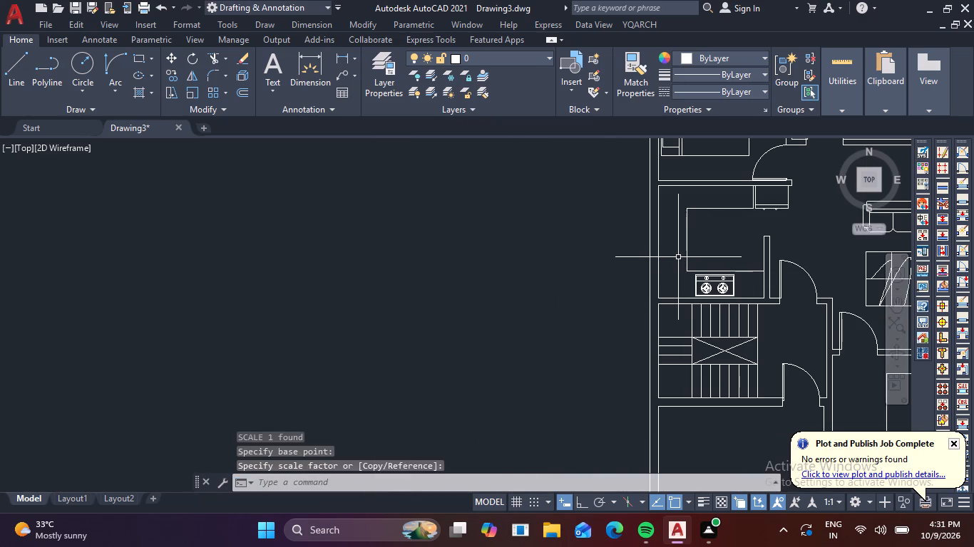
{"action": "key", "text": "r"}
{"action": "key", "text": "e"}
{"action": "key", "text": "c"}
{"action": "key", "text": "space"}
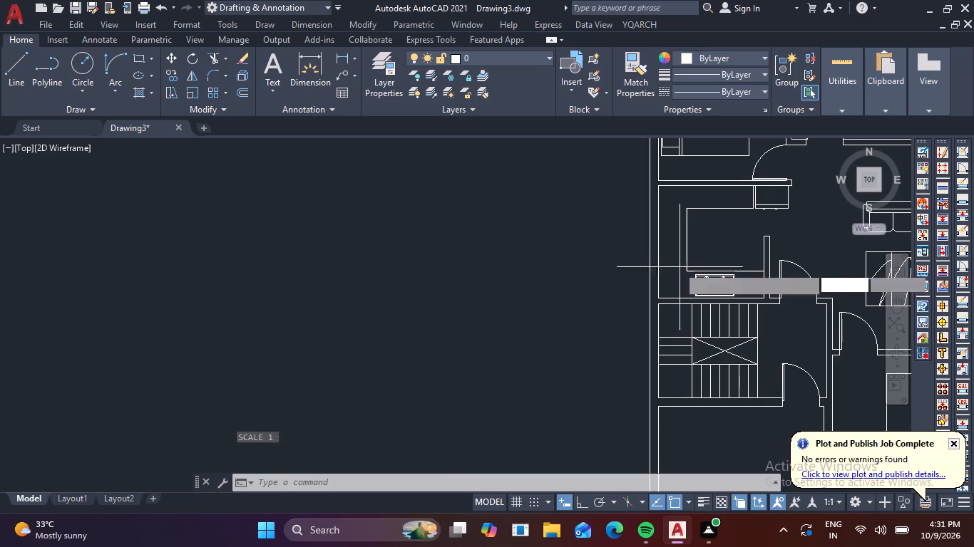
{"action": "scroll", "coordinate": [664, 243], "scroll_direction": "up", "scroll_amount": 3}
{"action": "middle_click_drag", "start_coordinate": [645, 198], "coordinate": [672, 288]}
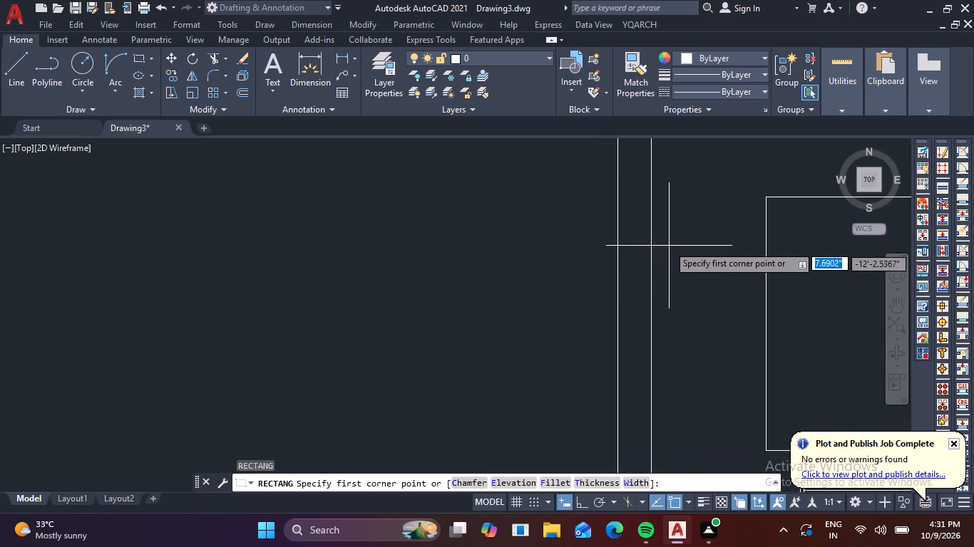
{"action": "left_click", "coordinate": [666, 245]}
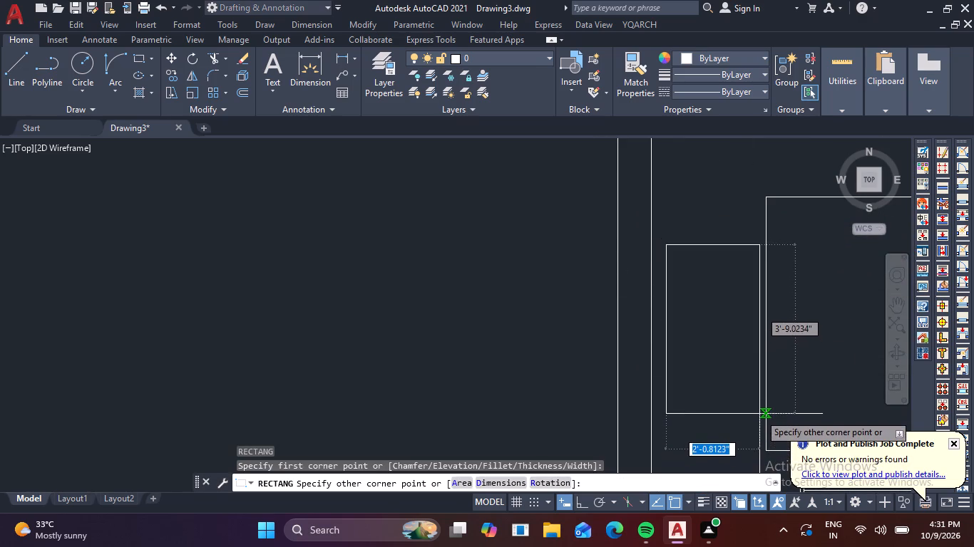
{"action": "left_click_drag", "start_coordinate": [754, 412], "coordinate": [754, 402]}
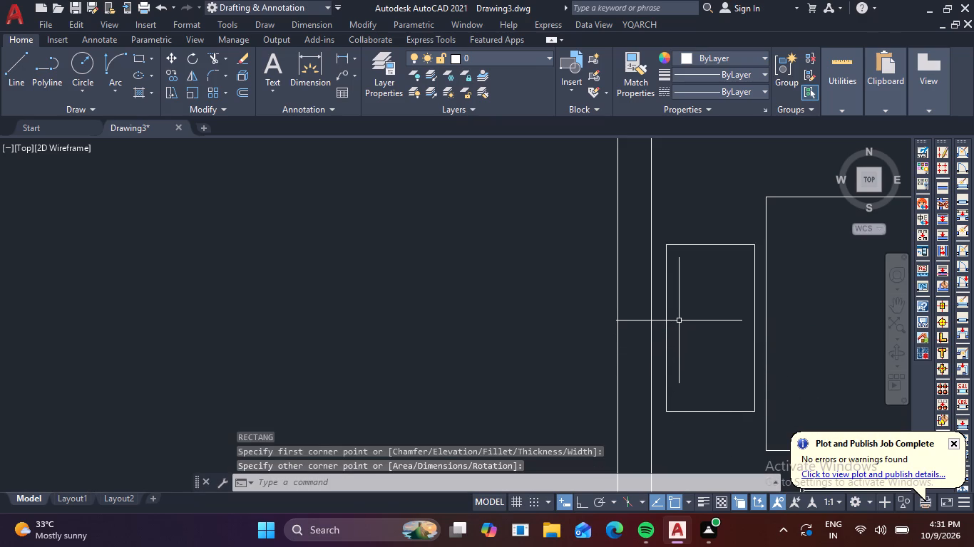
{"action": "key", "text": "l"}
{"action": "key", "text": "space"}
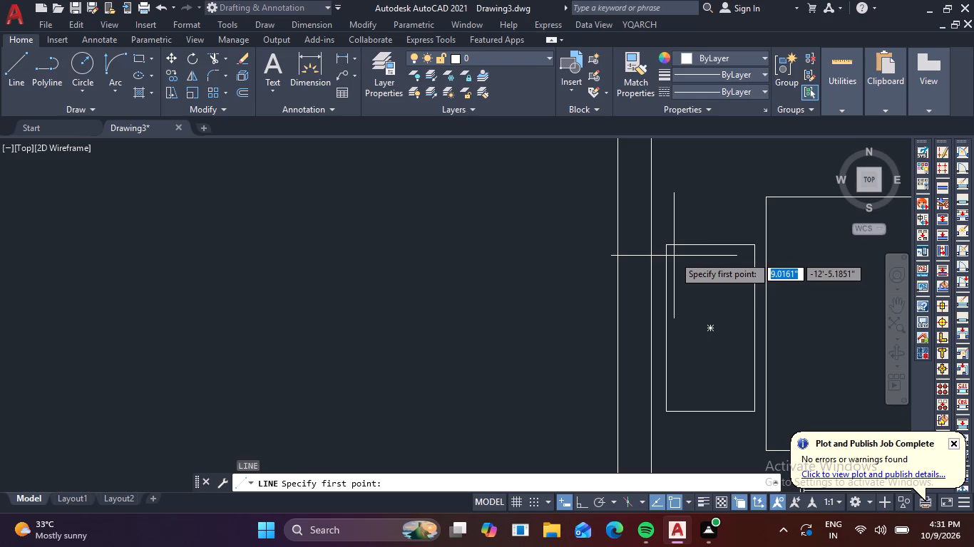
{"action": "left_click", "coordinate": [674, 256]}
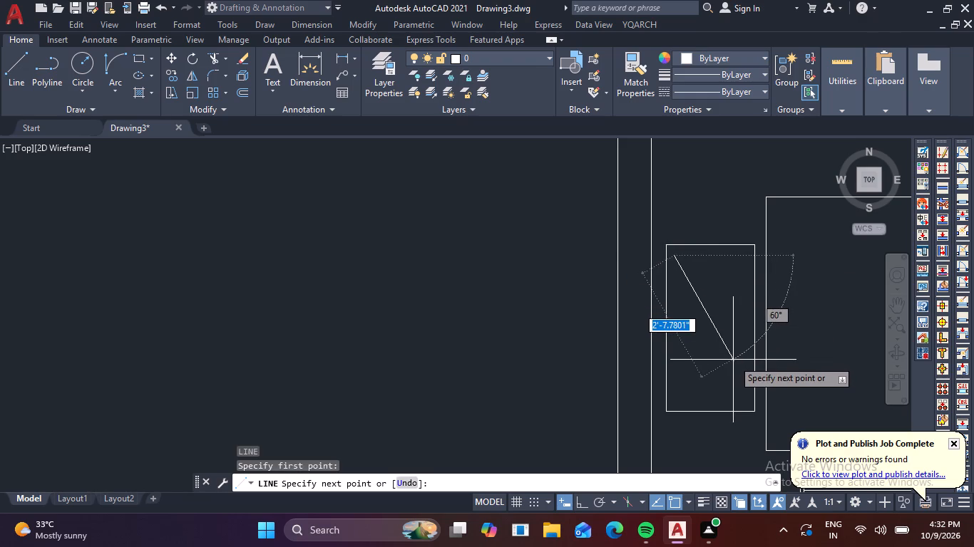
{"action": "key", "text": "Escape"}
Draw a basin rectangle about 1'-7" wide and 1'-11" long inside the northern part of the sink outline.
{"action": "type", "text": "re"}
{"action": "key", "text": "c"}
{"action": "key", "text": "space"}
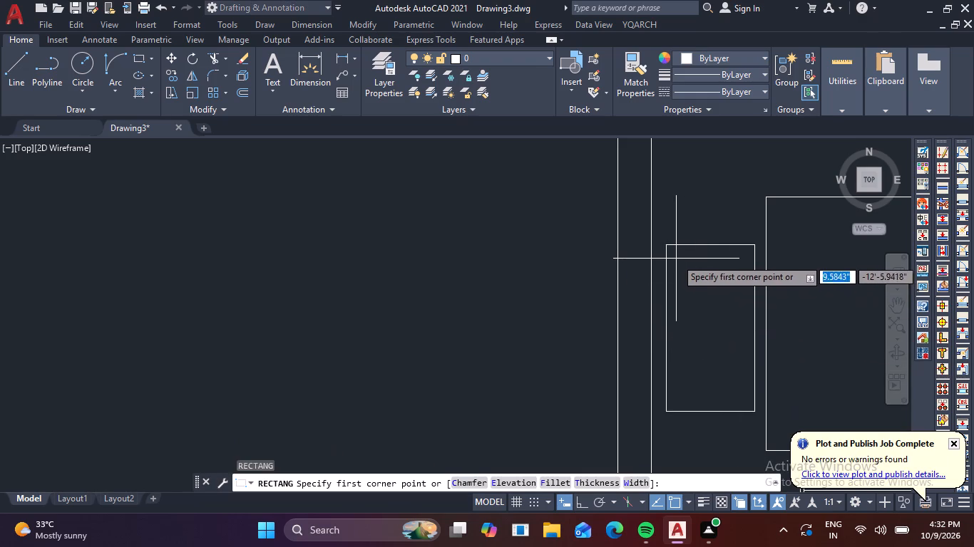
{"action": "left_click", "coordinate": [674, 255]}
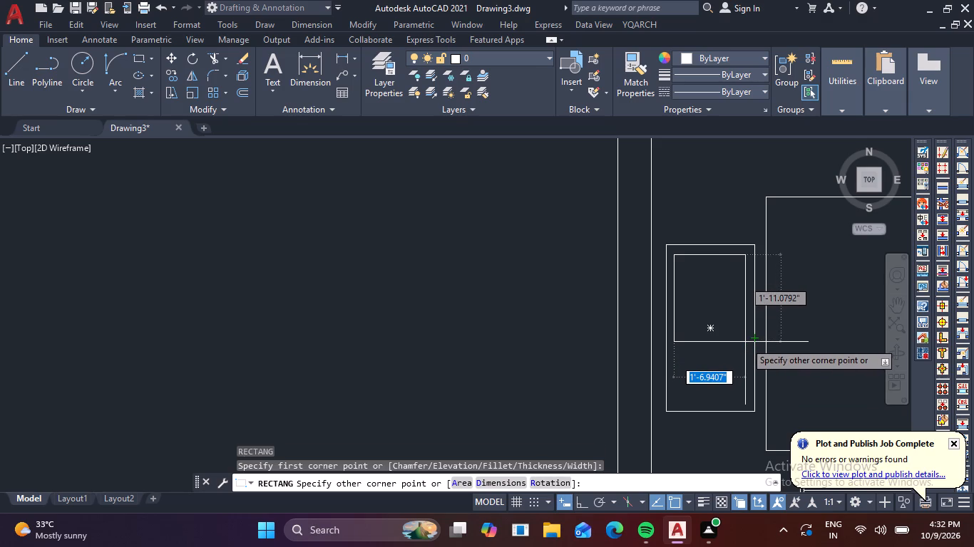
{"action": "left_click", "coordinate": [745, 342]}
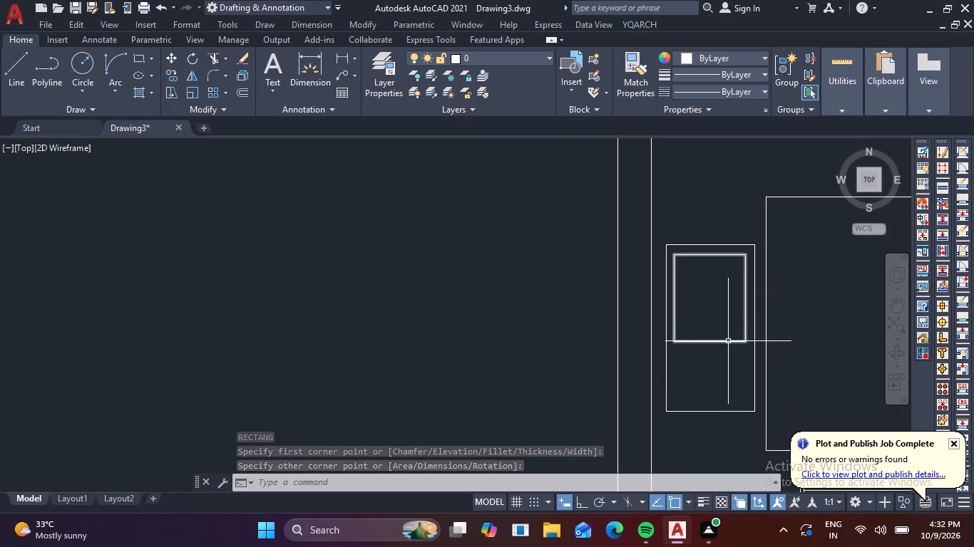
Fillet the two north corners of the outer sink rectangle with a 3" radius.
{"action": "type", "text": "f"}
{"action": "key", "text": "space"}
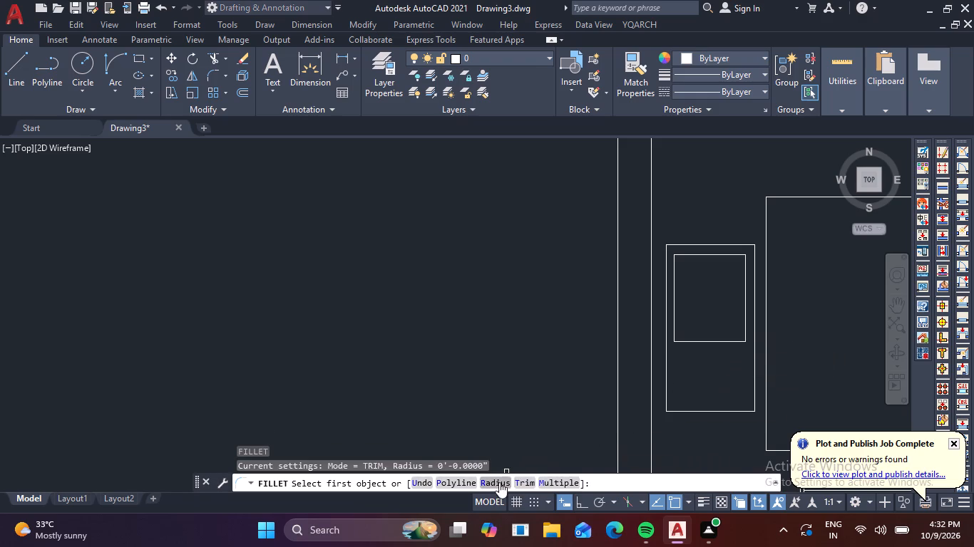
{"action": "left_click", "coordinate": [499, 484]}
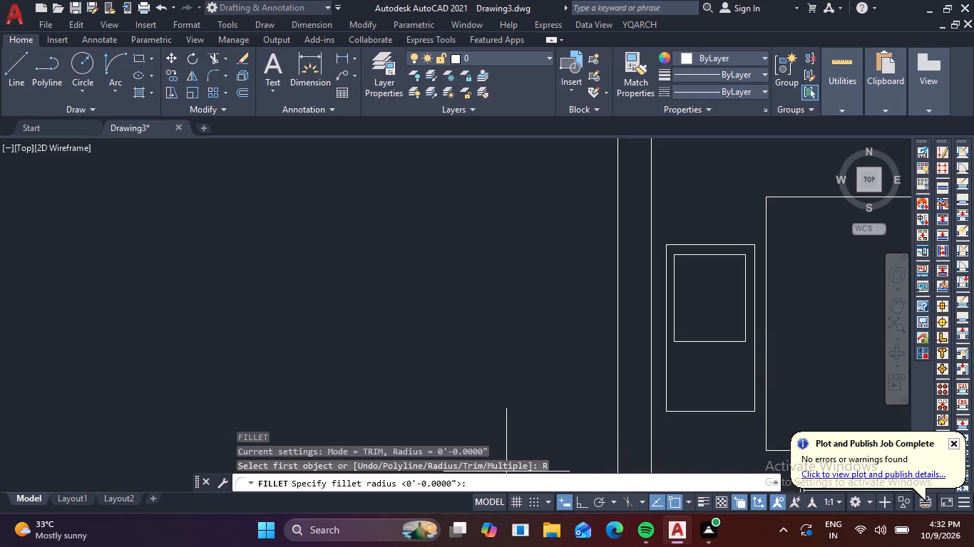
{"action": "key", "text": "3"}
{"action": "key", "text": "Return"}
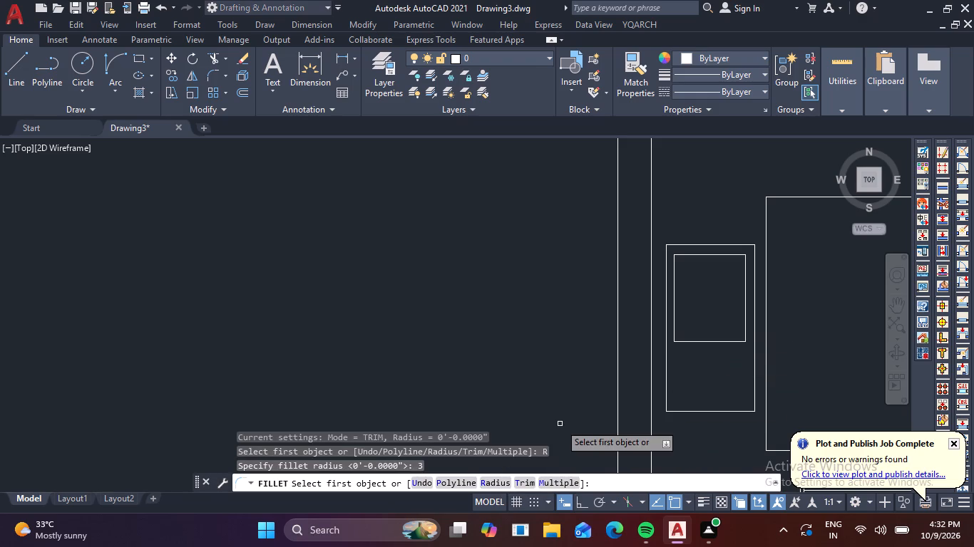
{"action": "left_click", "coordinate": [684, 246]}
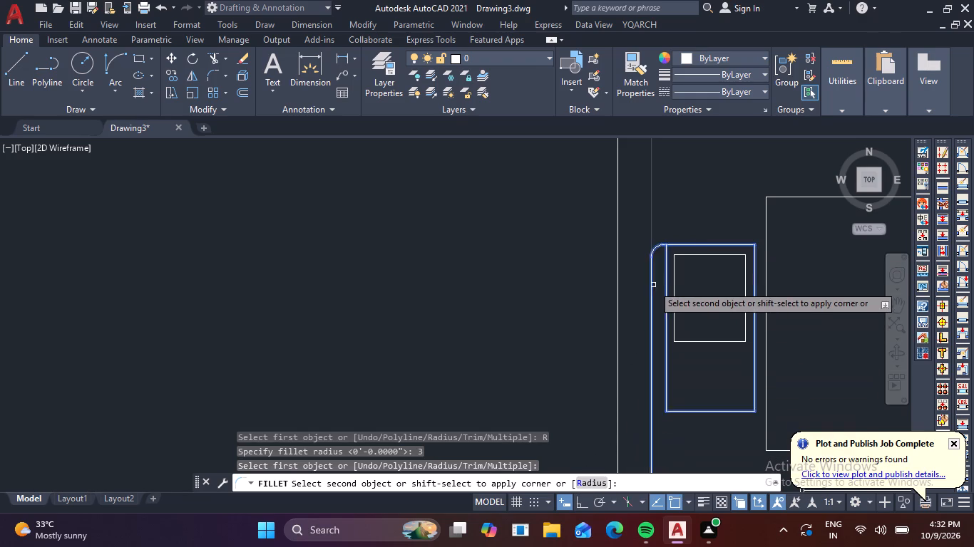
{"action": "left_click", "coordinate": [667, 257]}
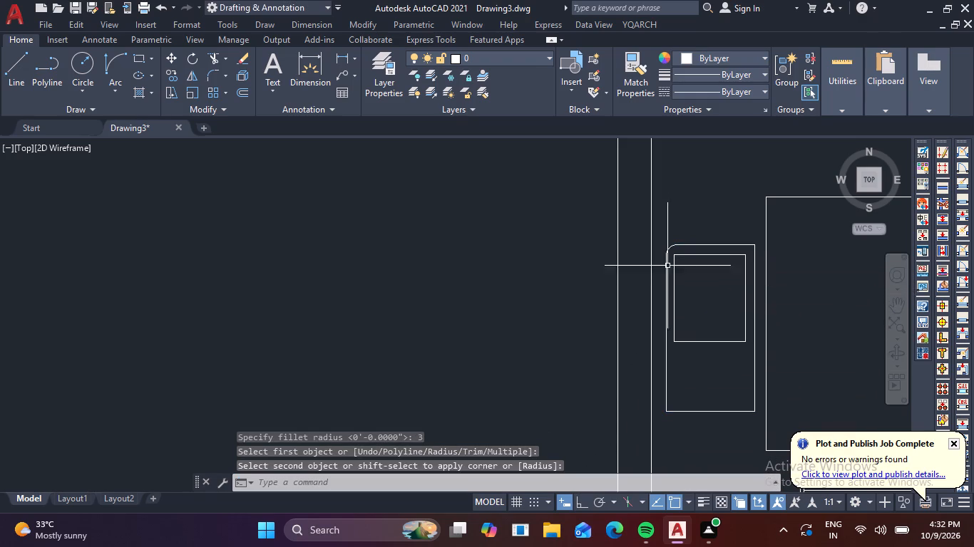
{"action": "key", "text": "space"}
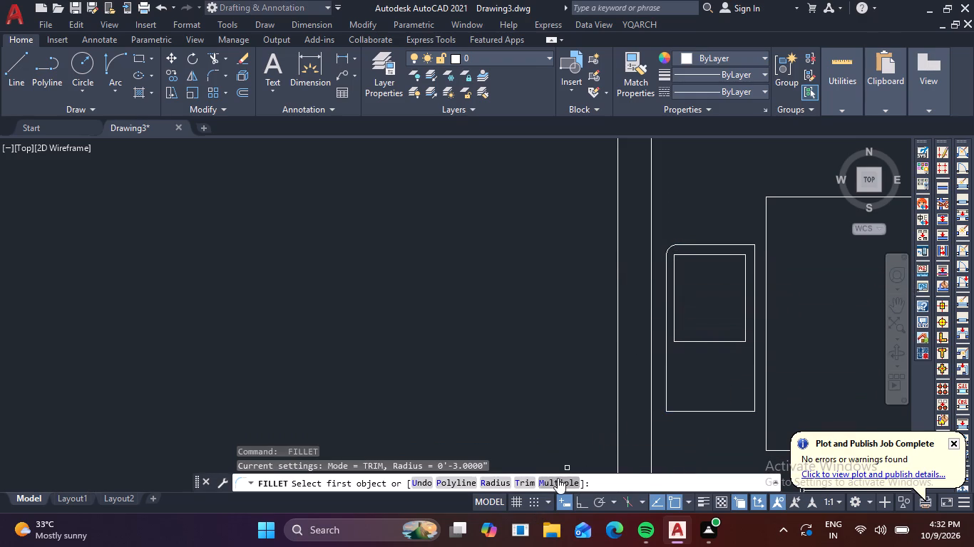
{"action": "left_click_drag", "start_coordinate": [551, 482], "coordinate": [558, 476]}
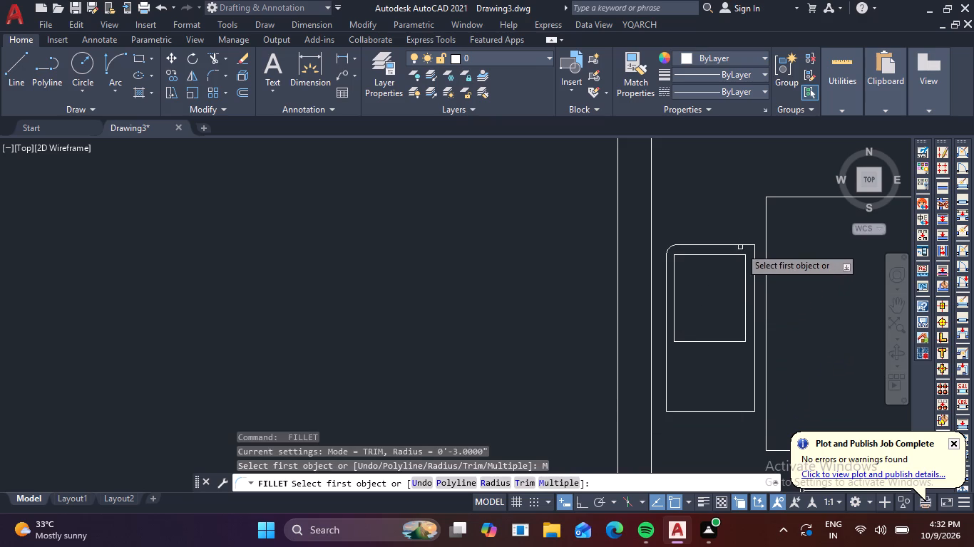
{"action": "left_click", "coordinate": [744, 243]}
{"action": "left_click", "coordinate": [754, 256]}
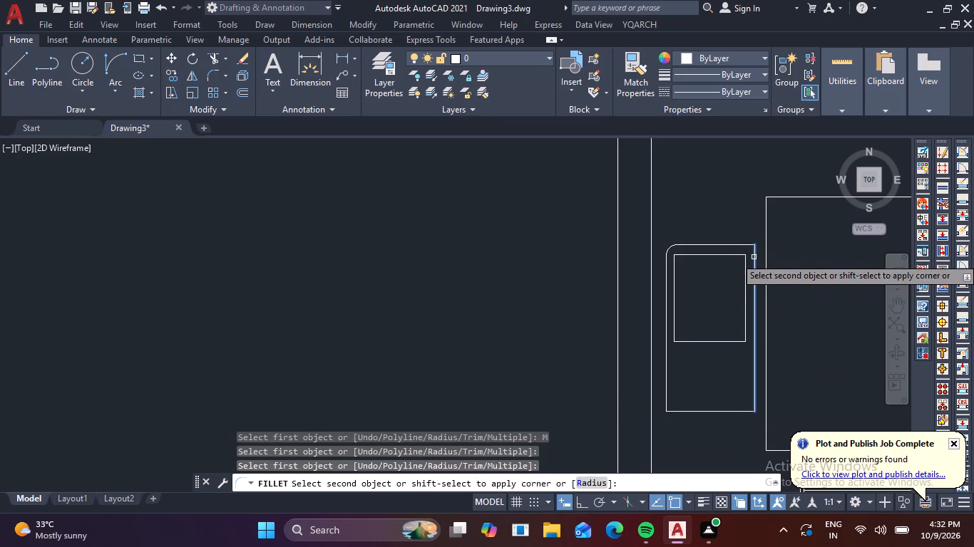
{"action": "left_click", "coordinate": [747, 246]}
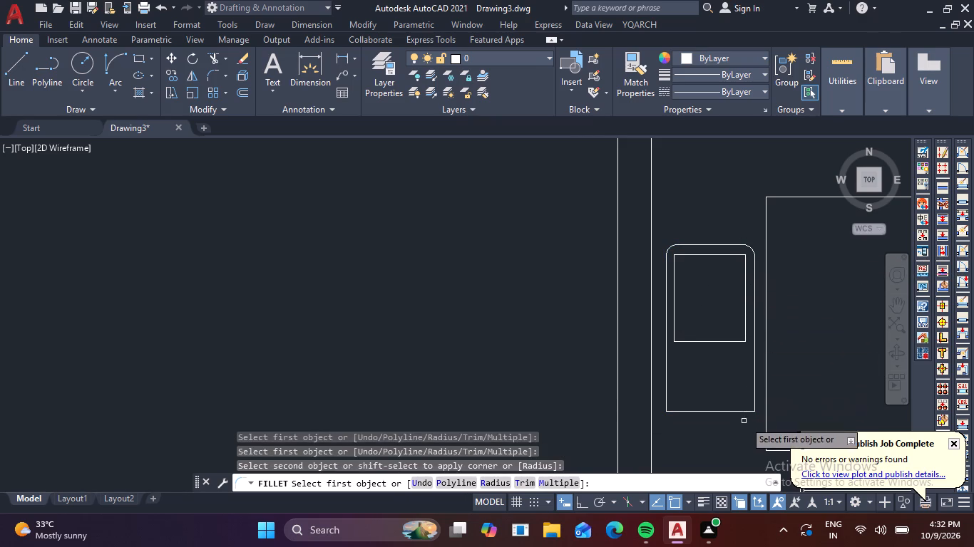
{"action": "key", "text": "space"}
Fillet the two south corners of the outer sink rectangle with the same 3" radius.
{"action": "left_click", "coordinate": [755, 398]}
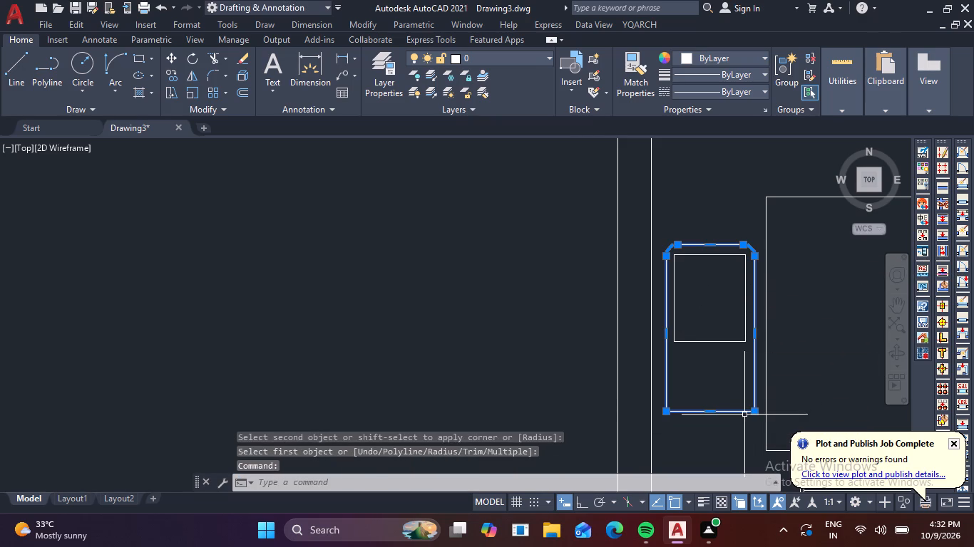
{"action": "key", "text": "Escape"}
{"action": "key", "text": "space"}
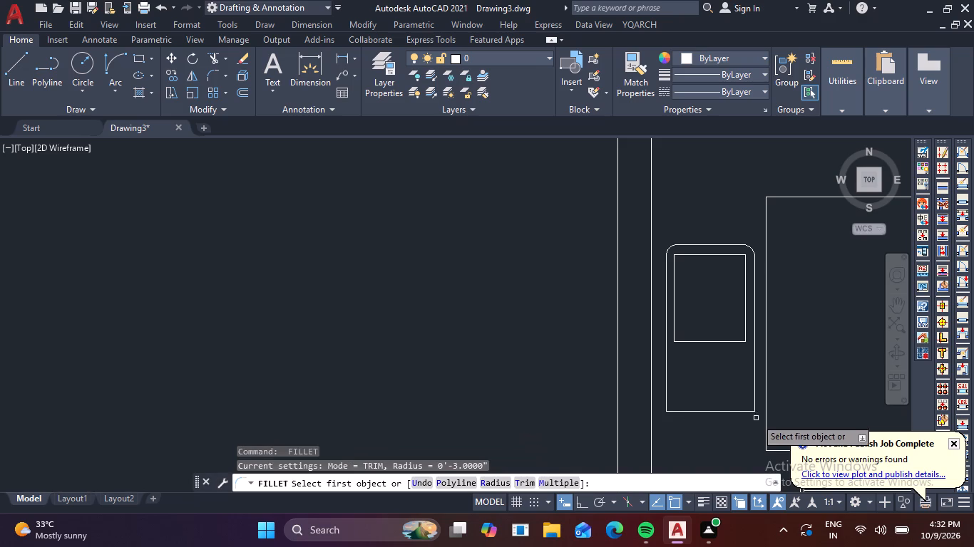
{"action": "left_click", "coordinate": [755, 406]}
{"action": "left_click", "coordinate": [744, 412]}
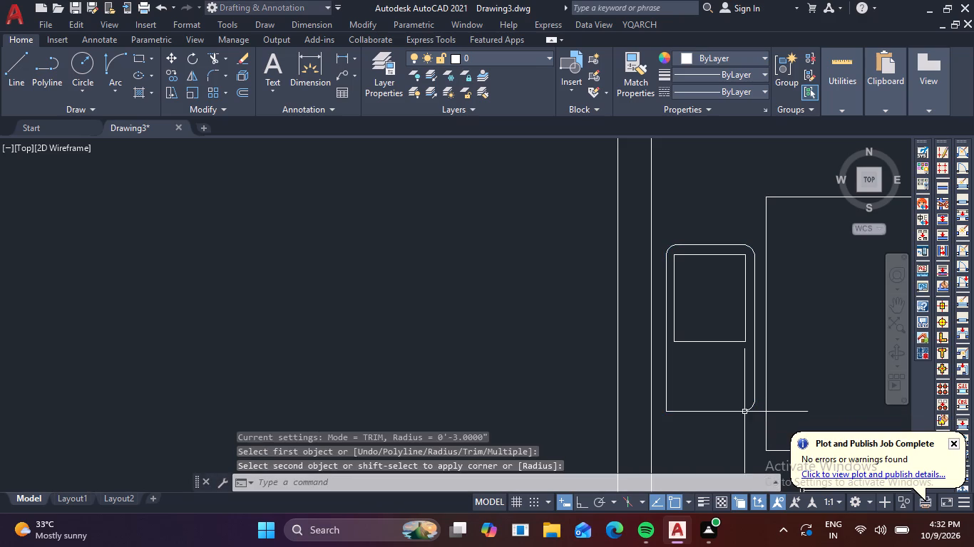
{"action": "key", "text": "space"}
{"action": "left_click", "coordinate": [666, 396]}
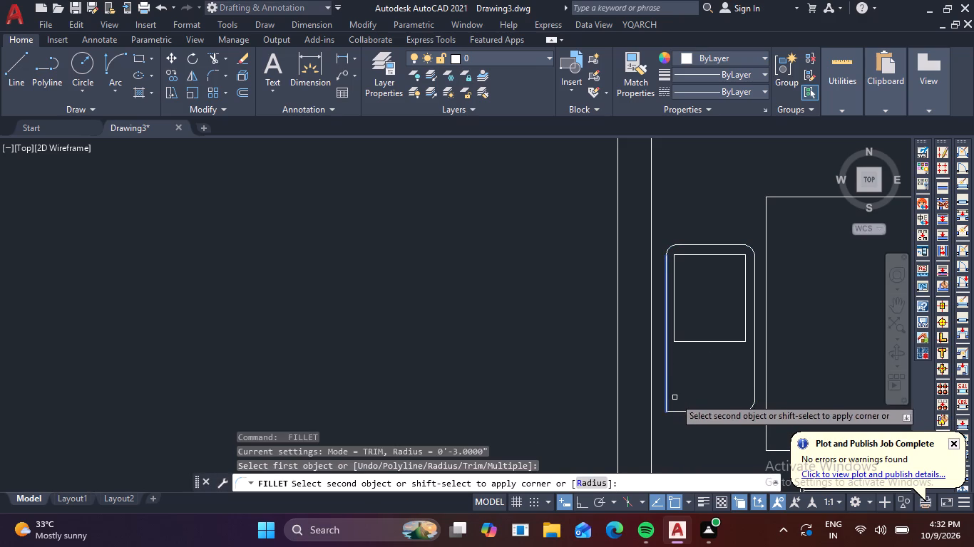
{"action": "left_click", "coordinate": [680, 413]}
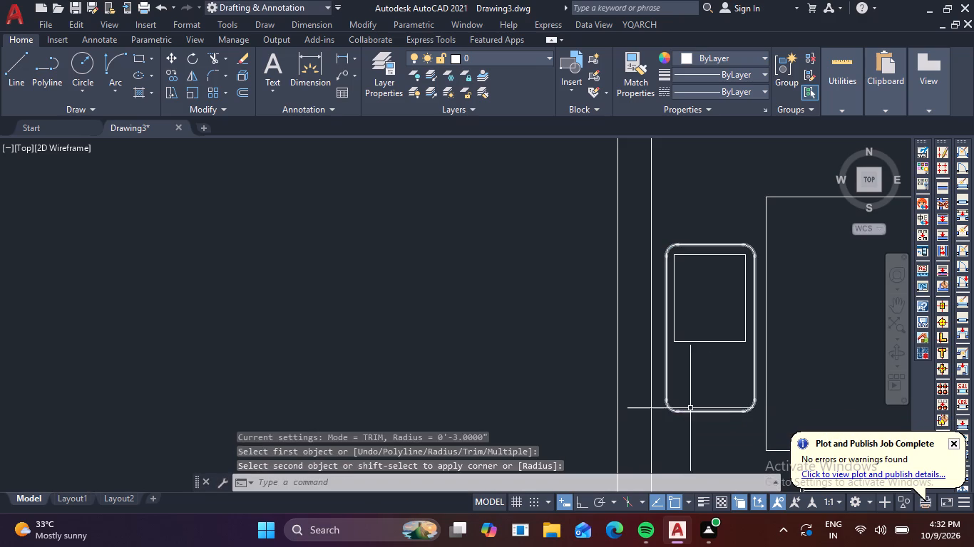
Fillet all four corners of the inner basin rectangle with the same 3" radius.
{"action": "key", "text": "space"}
{"action": "left_click", "coordinate": [550, 481]}
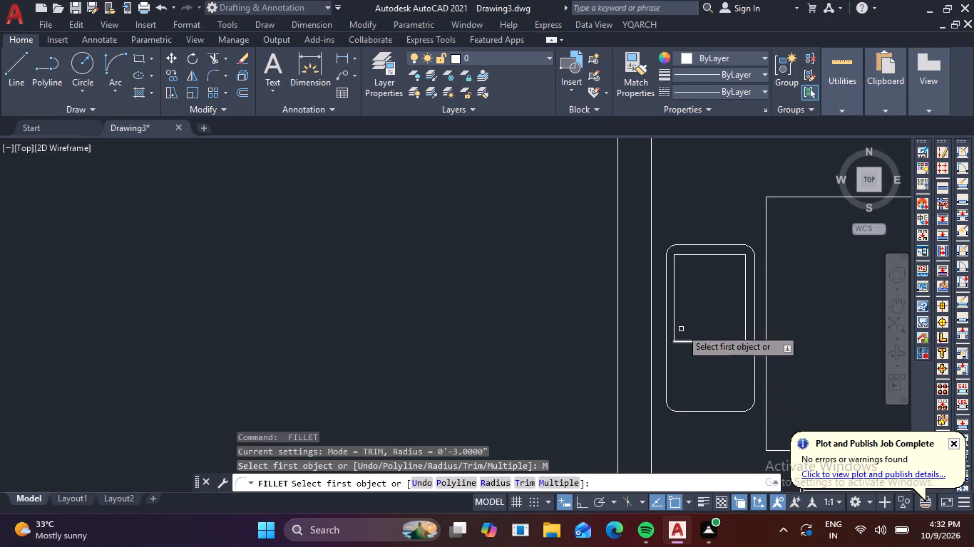
{"action": "left_click", "coordinate": [672, 326]}
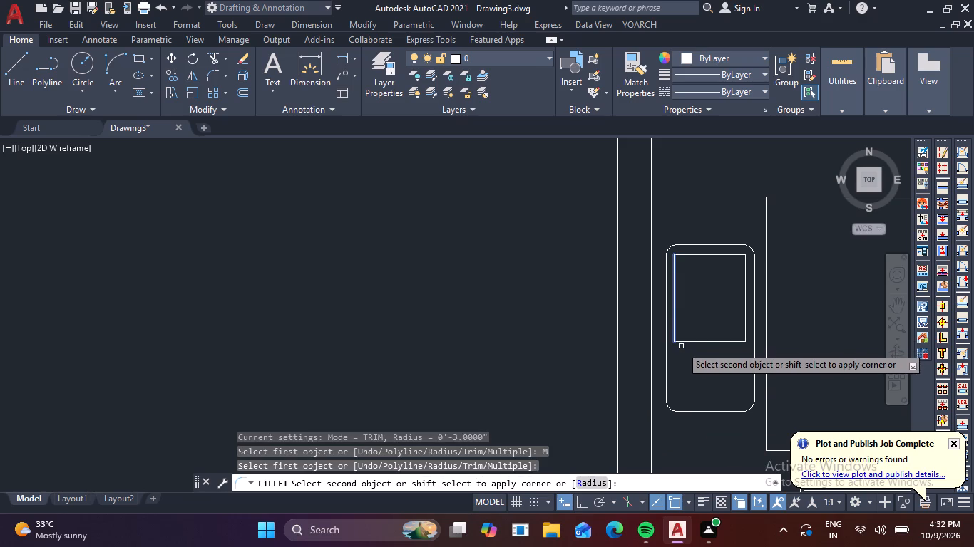
{"action": "left_click", "coordinate": [686, 343]}
{"action": "left_click", "coordinate": [735, 343]}
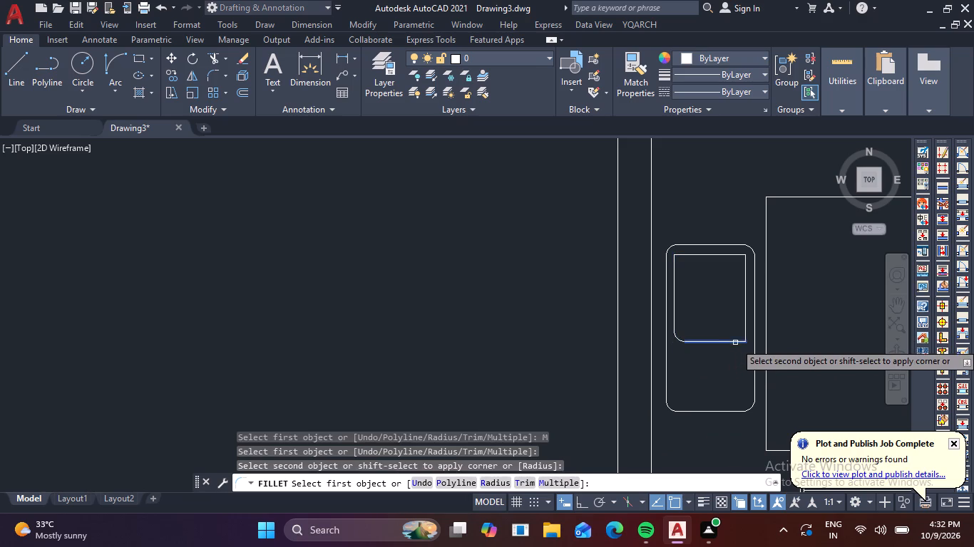
{"action": "left_click", "coordinate": [744, 333]}
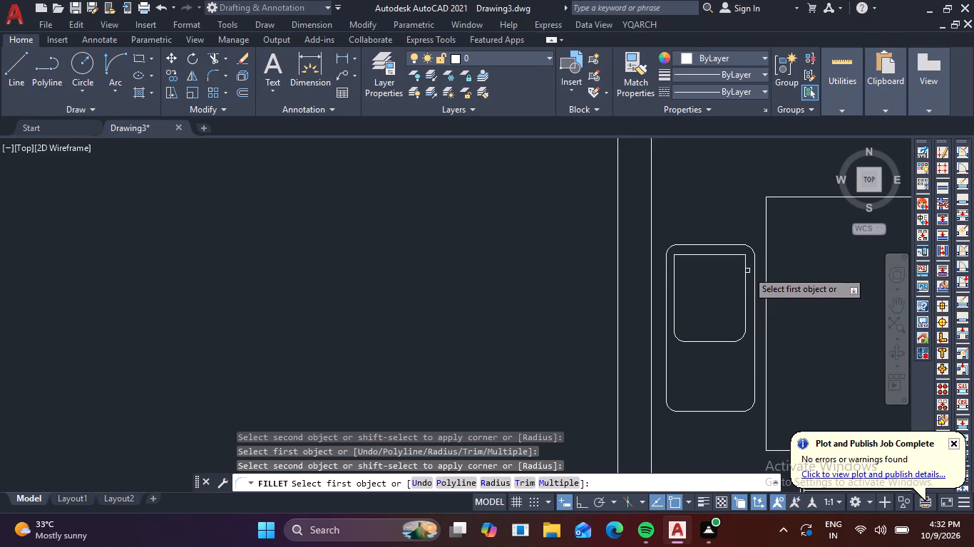
{"action": "left_click", "coordinate": [744, 263]}
{"action": "left_click", "coordinate": [737, 253]}
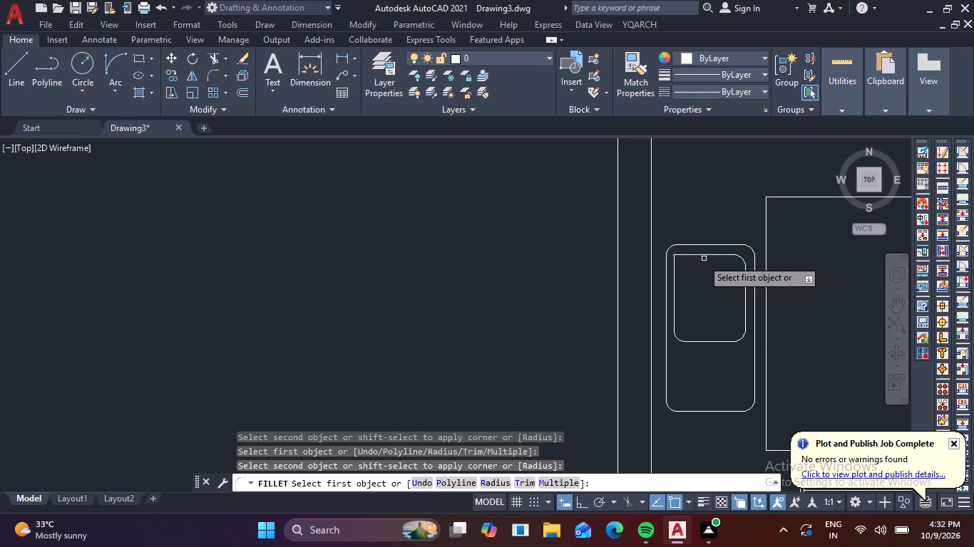
{"action": "left_click", "coordinate": [691, 254]}
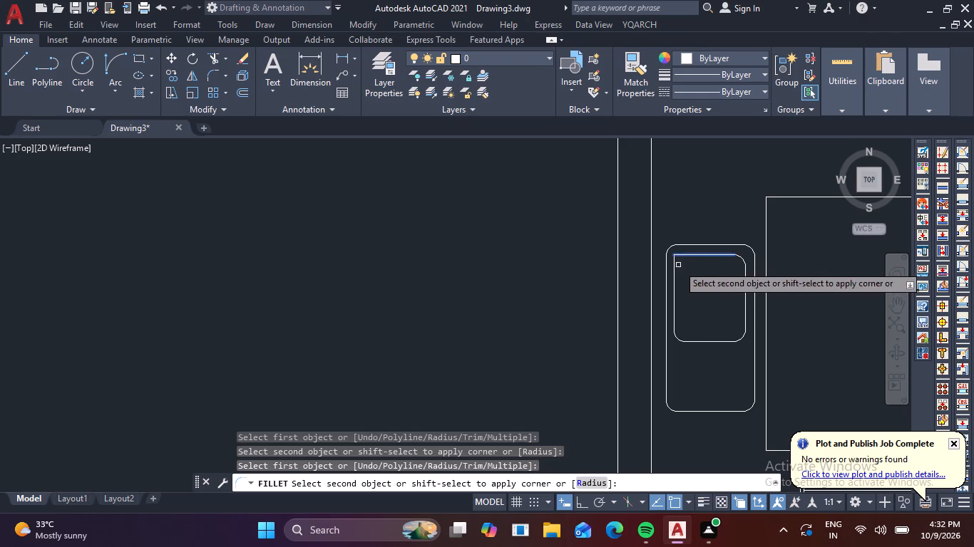
{"action": "left_click", "coordinate": [675, 269]}
{"action": "key", "text": "Escape"}
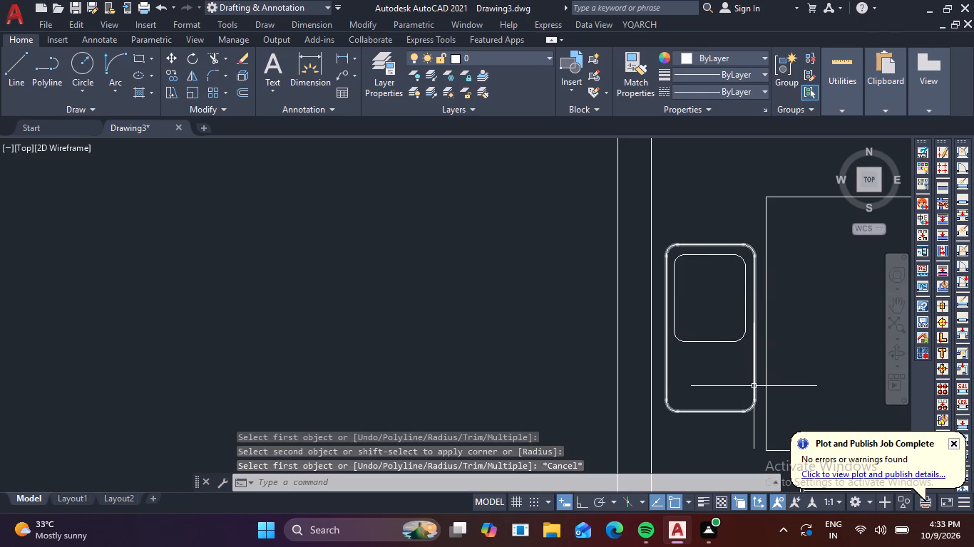
Draw a horizontal line across the sink outline, joining the upper ends of its two south corner fillets.
{"action": "key", "text": "l"}
{"action": "key", "text": "space"}
{"action": "scroll", "coordinate": [670, 403], "scroll_direction": "up", "scroll_amount": 2}
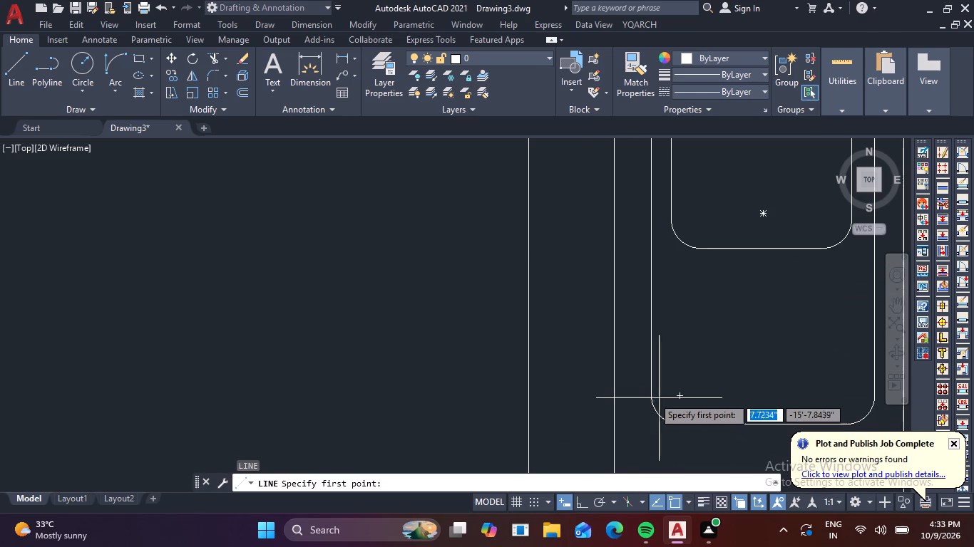
{"action": "left_click", "coordinate": [653, 397]}
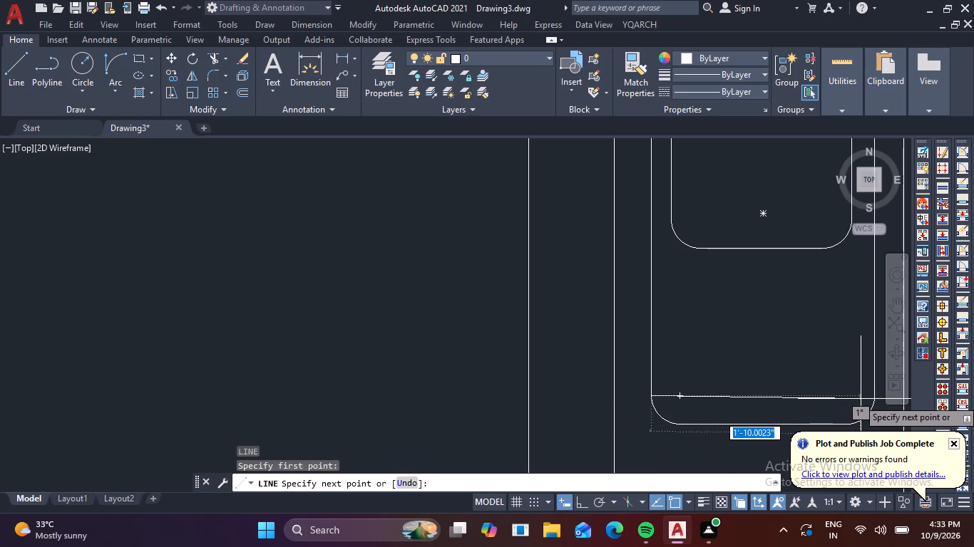
{"action": "key", "text": "F8"}
{"action": "left_click", "coordinate": [871, 396]}
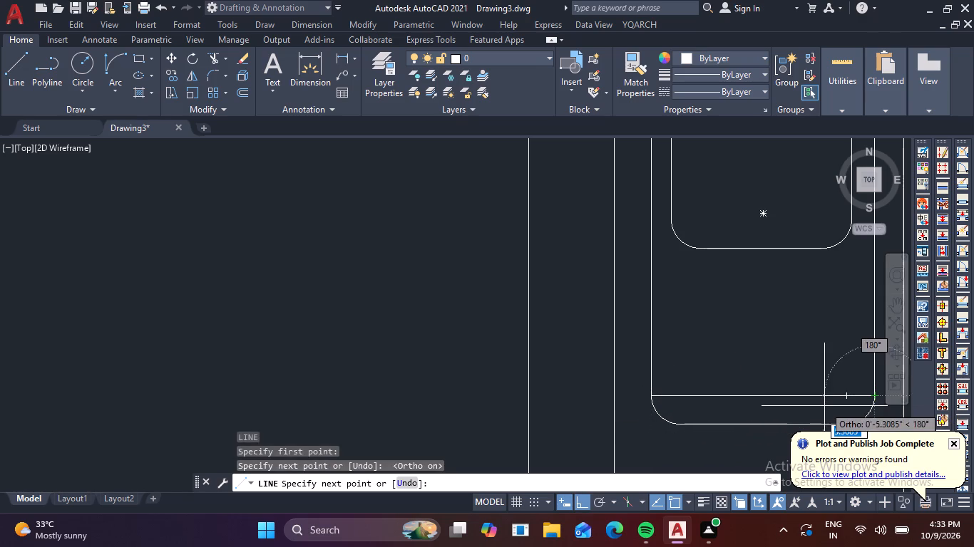
{"action": "key", "text": "Escape"}
Copy that line northward six times, about 2" to 3" apart, to form drainboard ribs up to just below the basin.
{"action": "left_click_drag", "start_coordinate": [826, 407], "coordinate": [826, 397]}
{"action": "left_click", "coordinate": [824, 389]}
{"action": "type", "text": "co"}
{"action": "key", "text": "space"}
{"action": "scroll", "coordinate": [593, 402], "scroll_direction": "up", "scroll_amount": 1}
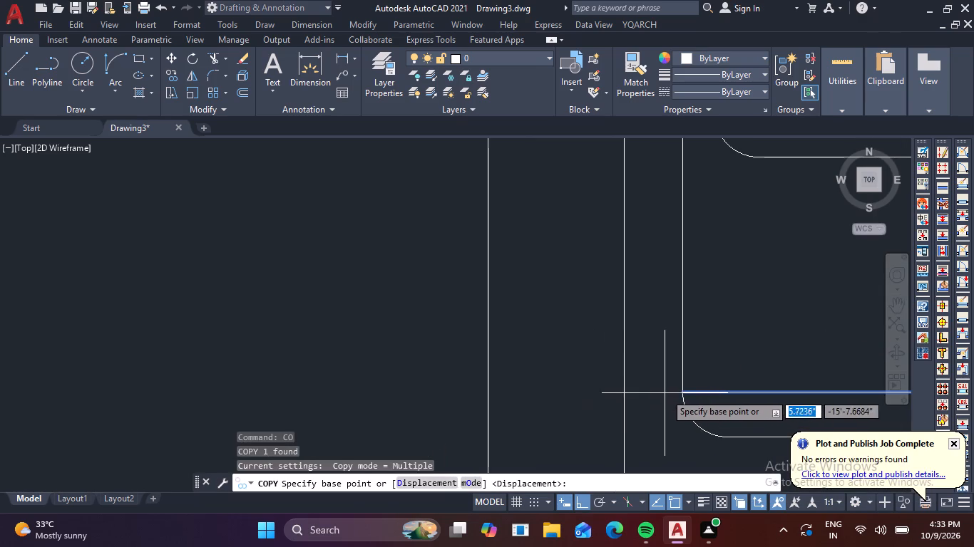
{"action": "left_click", "coordinate": [685, 393]}
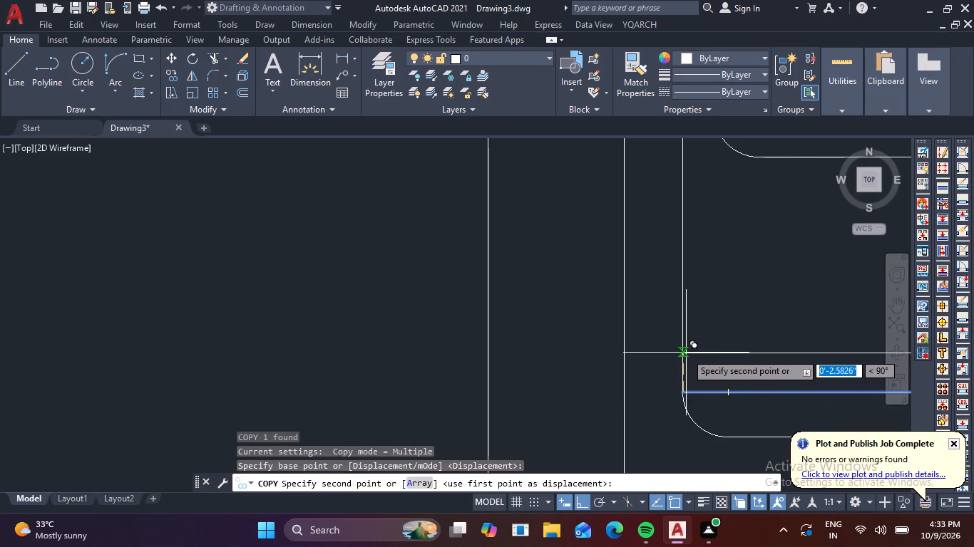
{"action": "left_click", "coordinate": [686, 353]}
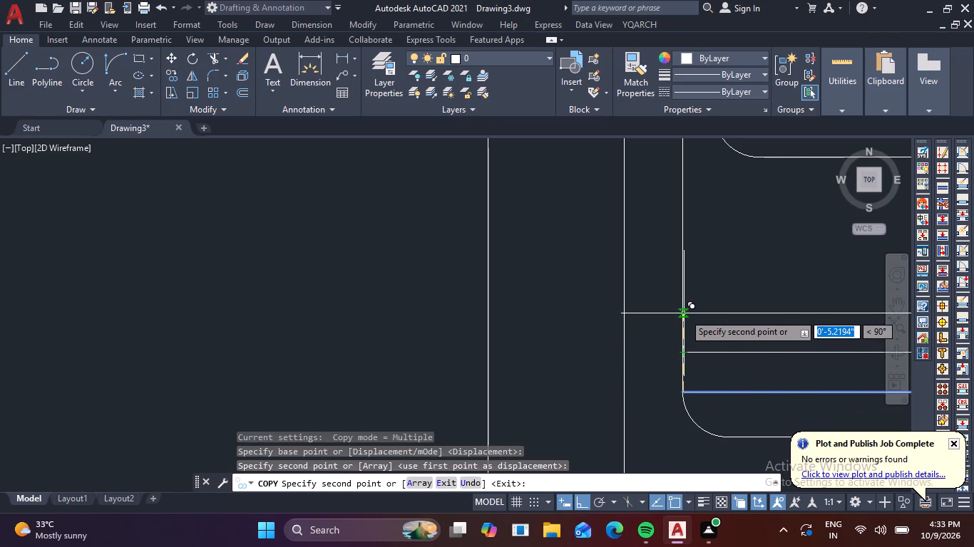
{"action": "left_click", "coordinate": [684, 313]}
{"action": "left_click", "coordinate": [686, 273]}
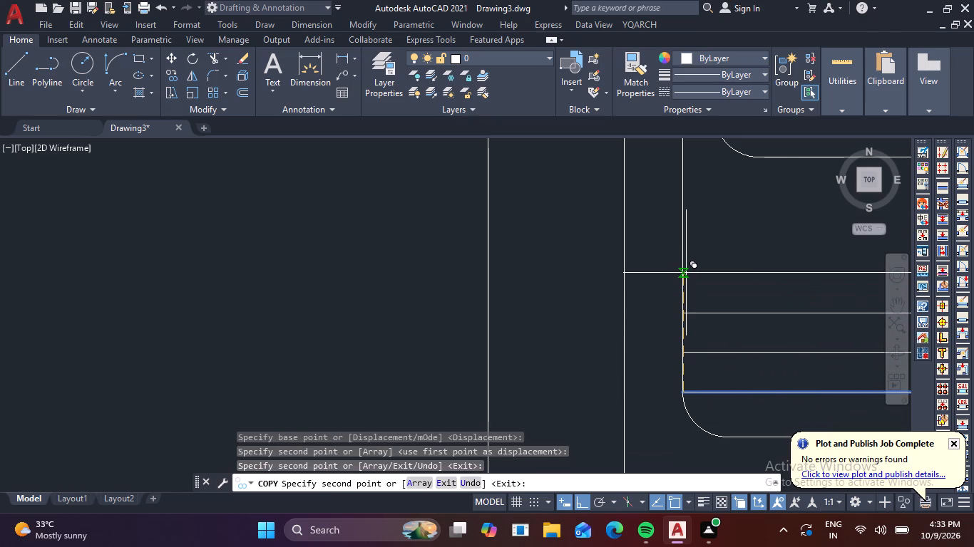
{"action": "left_click", "coordinate": [680, 231]}
{"action": "left_click", "coordinate": [682, 203]}
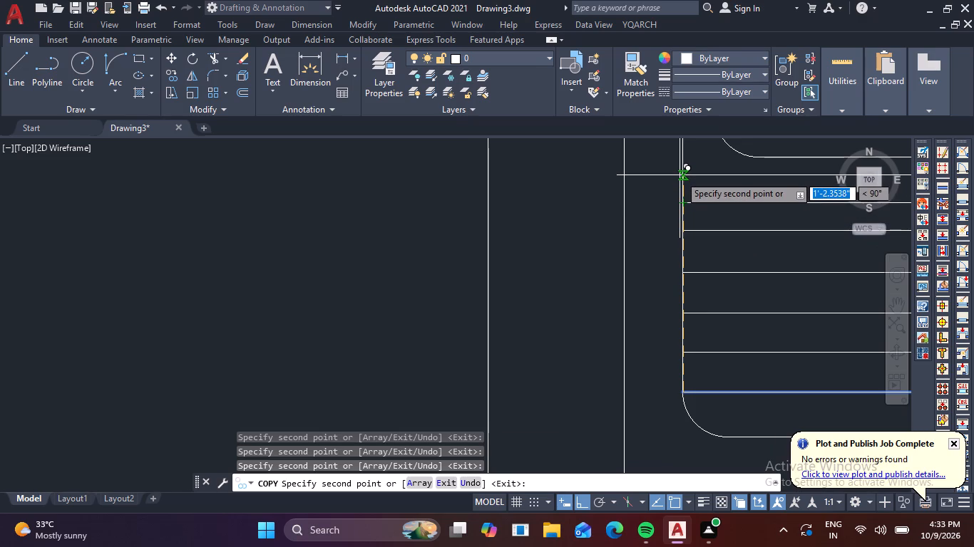
{"action": "left_click", "coordinate": [680, 175]}
{"action": "scroll", "coordinate": [678, 181], "scroll_direction": "down", "scroll_amount": 3}
{"action": "middle_click_drag", "start_coordinate": [654, 245], "coordinate": [603, 273]}
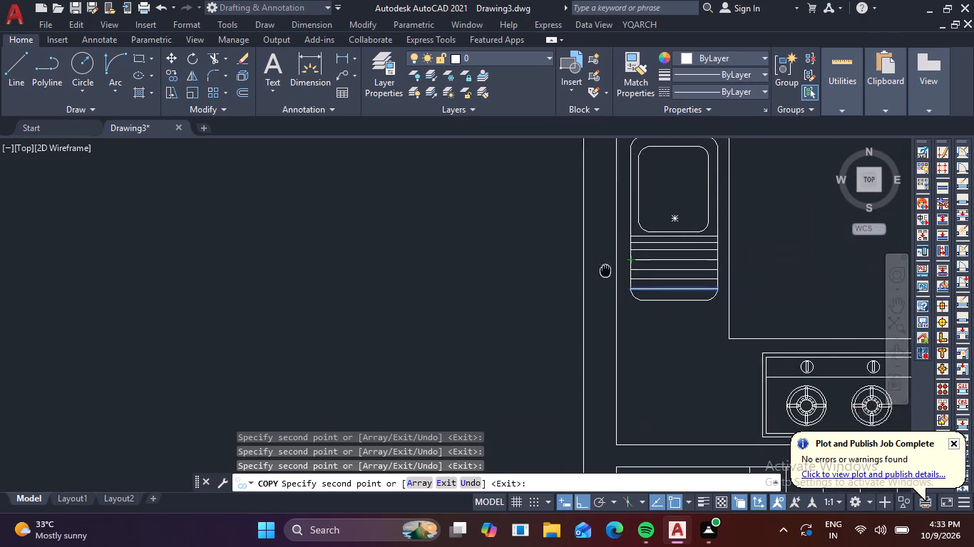
{"action": "middle_click_drag", "start_coordinate": [603, 273], "coordinate": [562, 284]}
{"action": "key", "text": "Escape"}
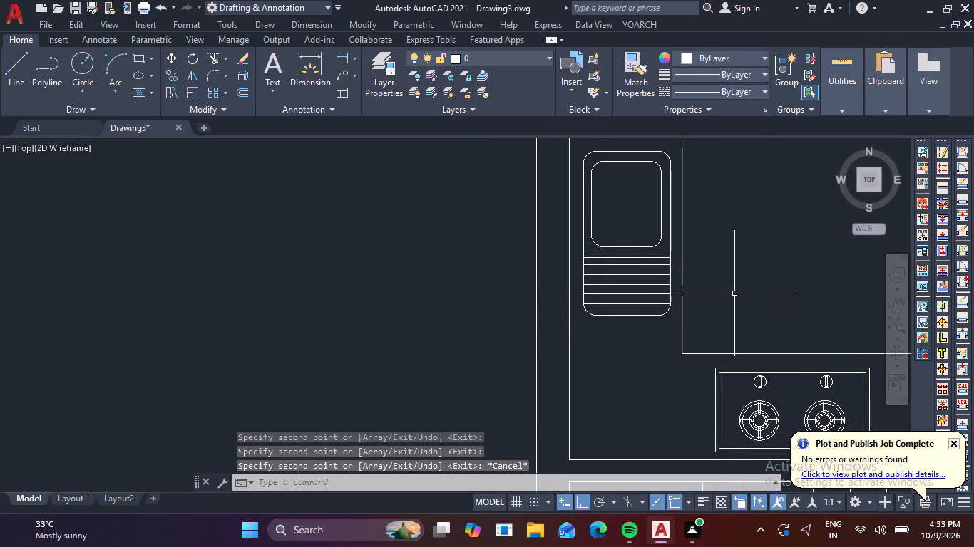
Draw a small drain circle, under 1" in radius, near the centre of the sink basin.
{"action": "type", "text": "c"}
{"action": "key", "text": "space"}
{"action": "middle_click_drag", "start_coordinate": [646, 192], "coordinate": [646, 260]}
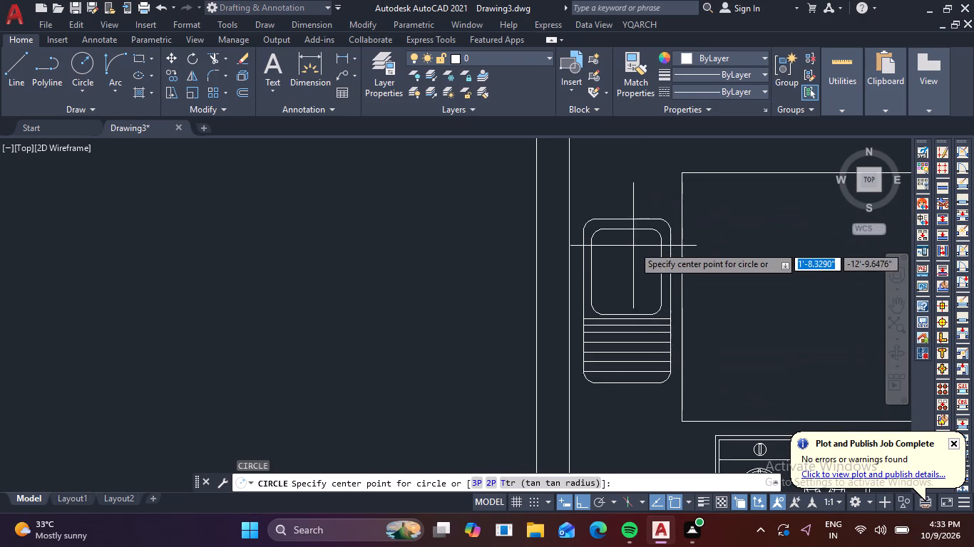
{"action": "scroll", "coordinate": [632, 241], "scroll_direction": "up", "scroll_amount": 2}
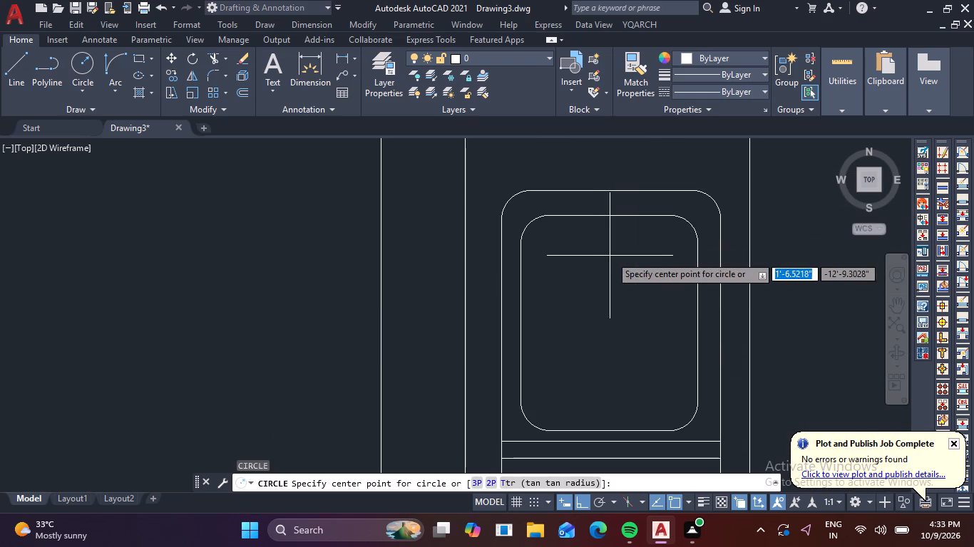
{"action": "left_click", "coordinate": [615, 306]}
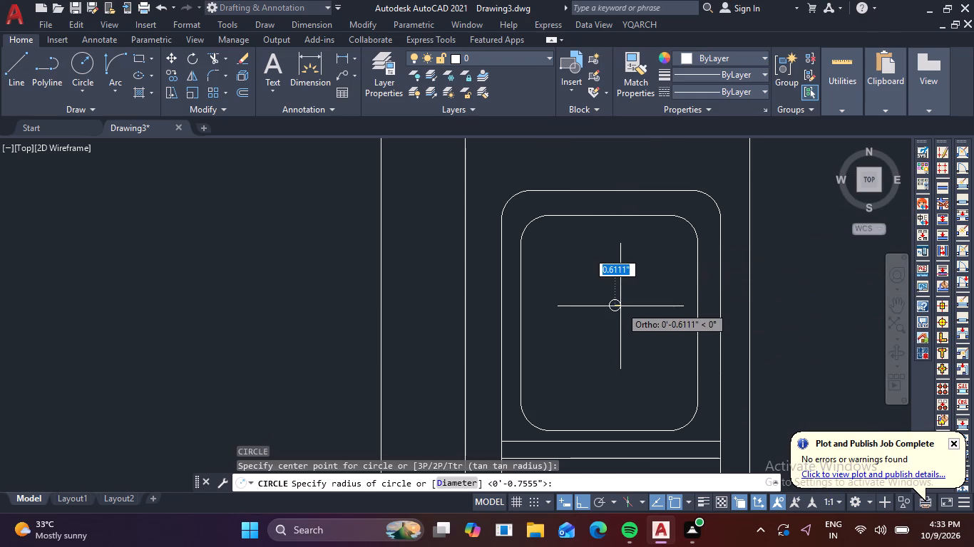
{"action": "left_click", "coordinate": [622, 308]}
Draw a washbasin ellipse about 2'-6" wide against the north wall of the northwest bathroom, between the toilet and the door.
{"action": "scroll", "coordinate": [627, 305], "scroll_direction": "down", "scroll_amount": 3}
{"action": "scroll", "coordinate": [768, 338], "scroll_direction": "down", "scroll_amount": 3}
{"action": "middle_click_drag", "start_coordinate": [788, 331], "coordinate": [710, 316]}
{"action": "scroll", "coordinate": [627, 316], "scroll_direction": "up", "scroll_amount": 2}
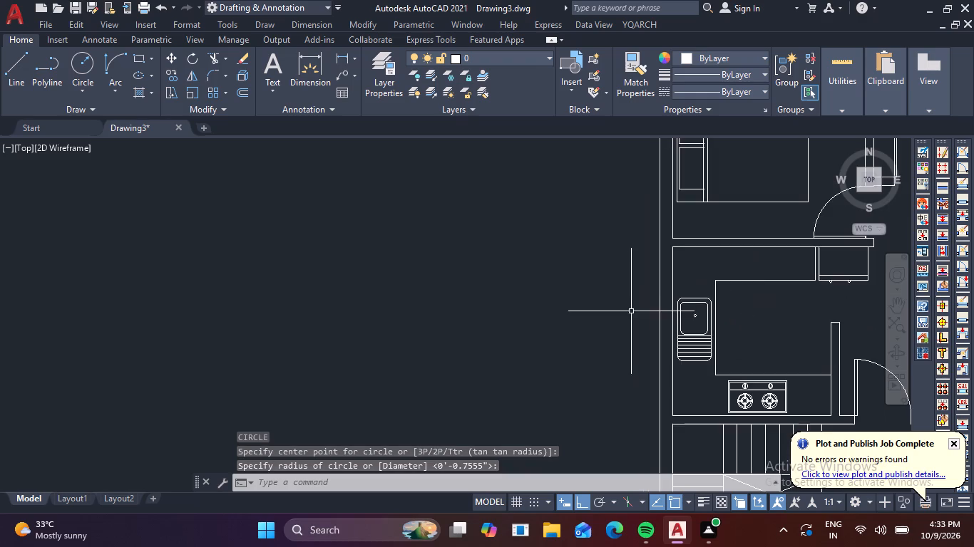
{"action": "scroll", "coordinate": [640, 321], "scroll_direction": "down", "scroll_amount": 3}
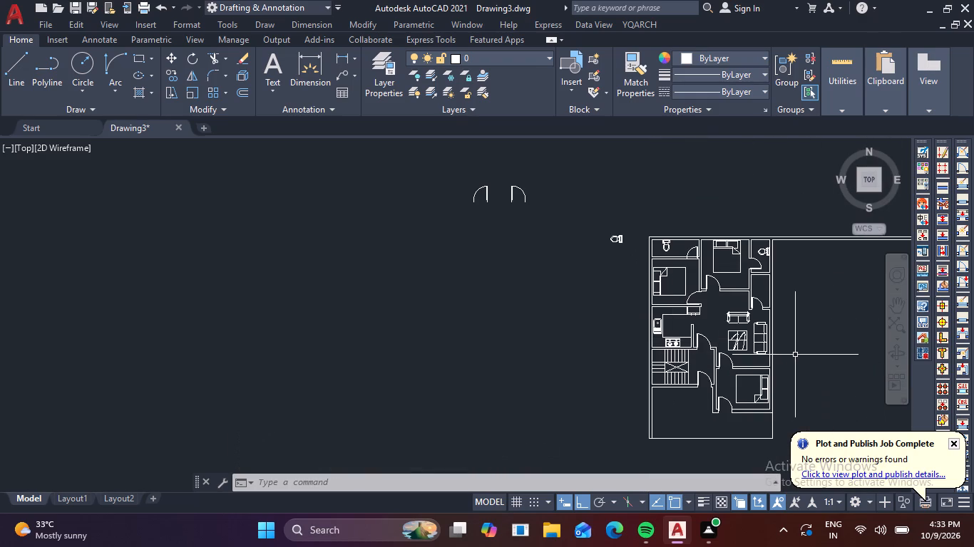
{"action": "scroll", "coordinate": [671, 237], "scroll_direction": "up", "scroll_amount": 2}
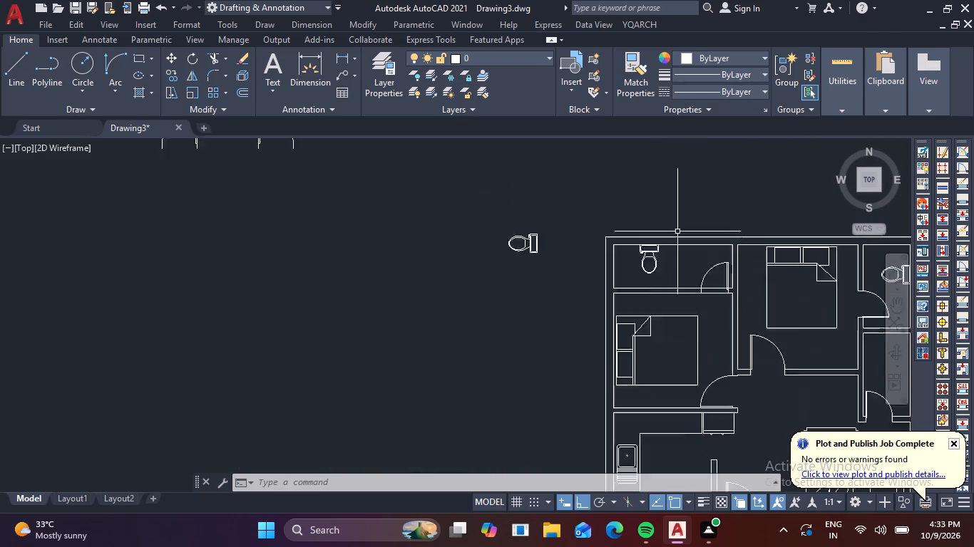
{"action": "scroll", "coordinate": [677, 231], "scroll_direction": "up", "scroll_amount": 3}
{"action": "scroll", "coordinate": [662, 275], "scroll_direction": "down", "scroll_amount": 1}
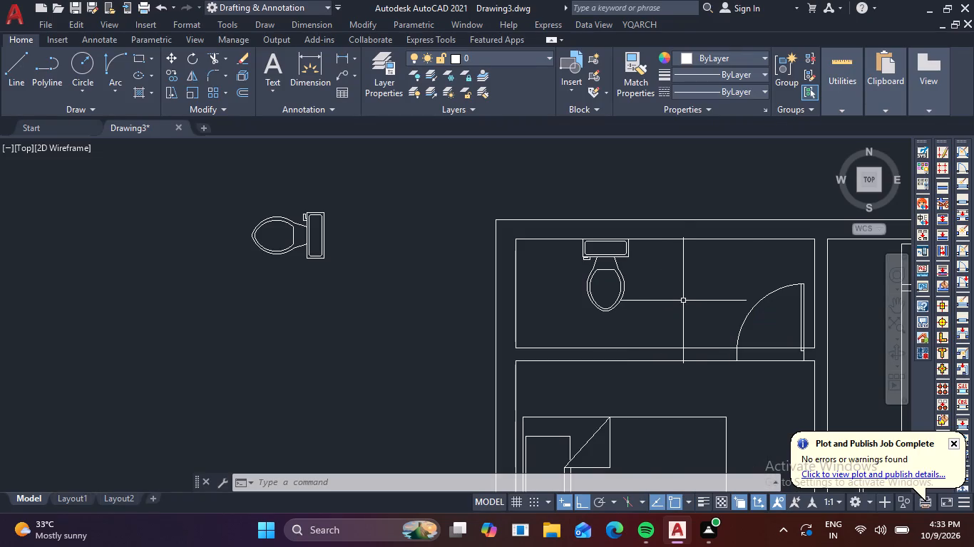
{"action": "middle_click_drag", "start_coordinate": [685, 274], "coordinate": [555, 274]}
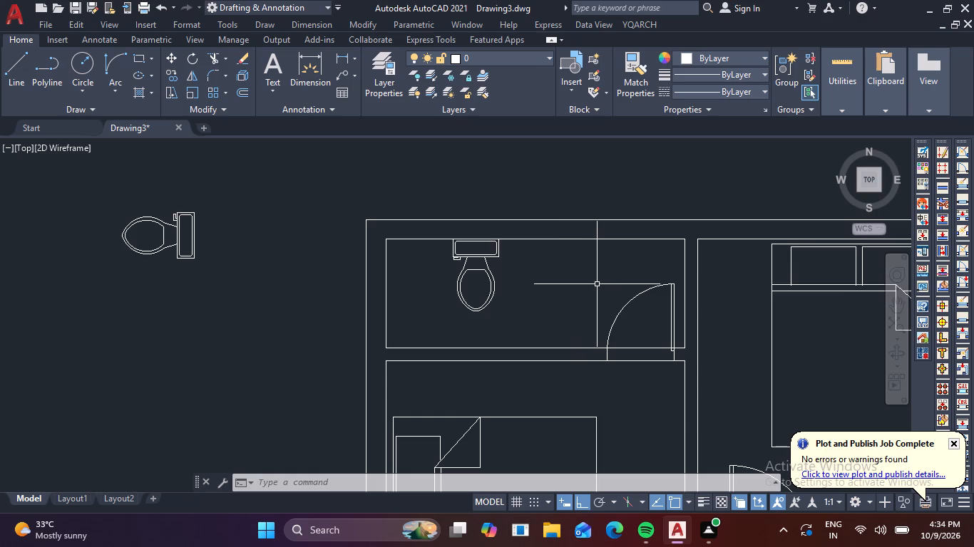
{"action": "key", "text": "Escape"}
{"action": "key", "text": "Escape"}
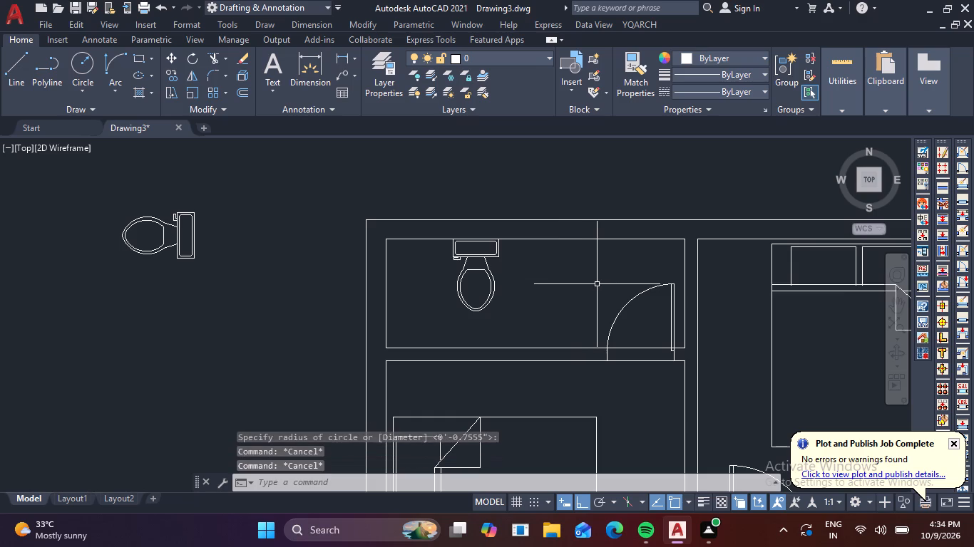
{"action": "type", "text": "el"}
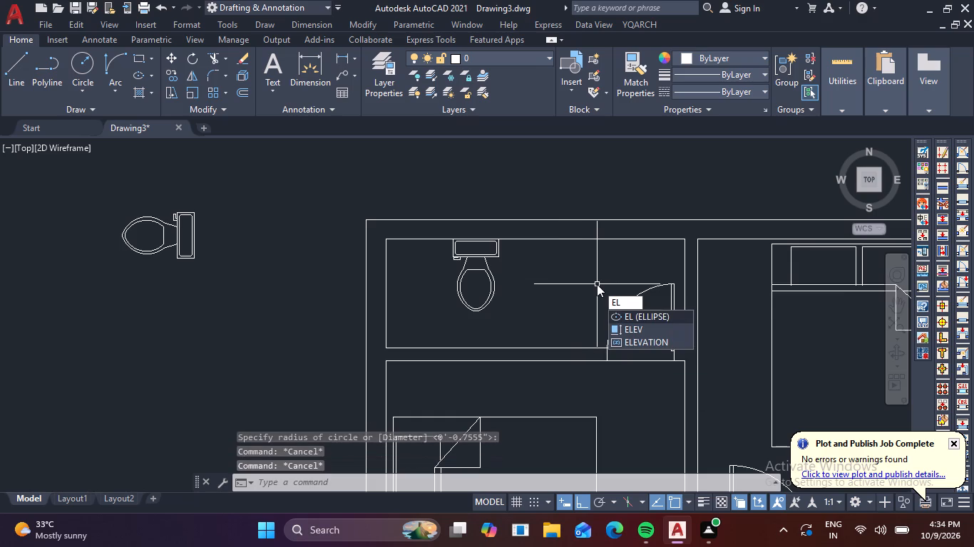
{"action": "key", "text": "space"}
{"action": "left_click", "coordinate": [553, 261]}
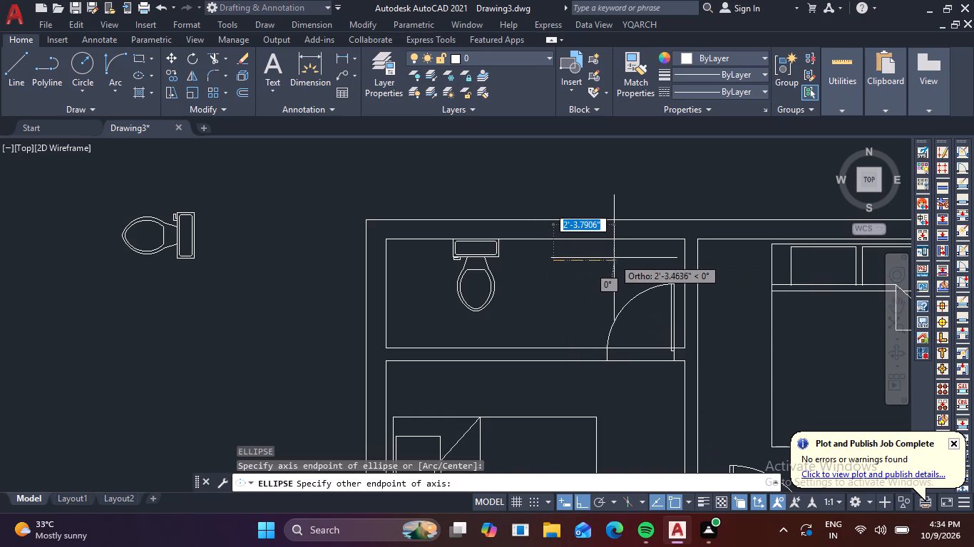
{"action": "left_click", "coordinate": [621, 261]}
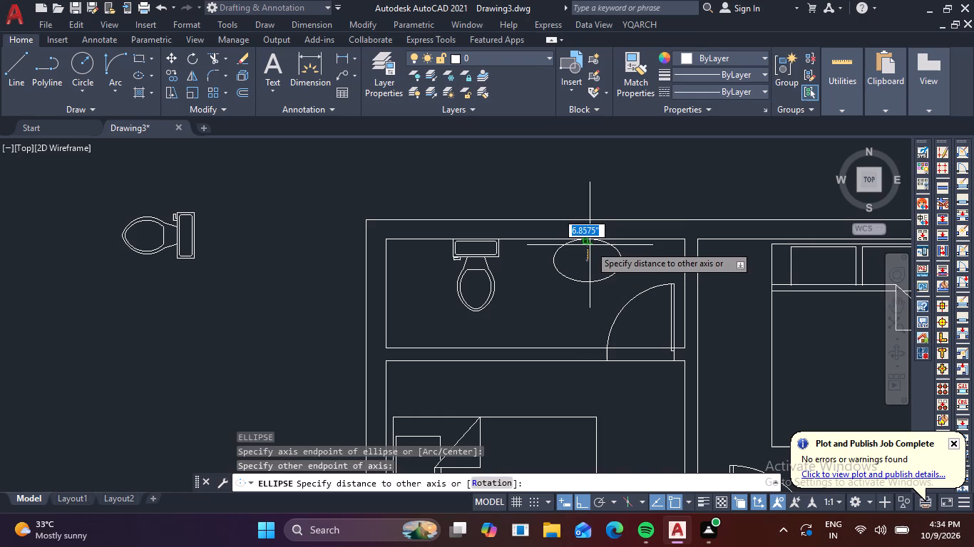
{"action": "left_click", "coordinate": [589, 243]}
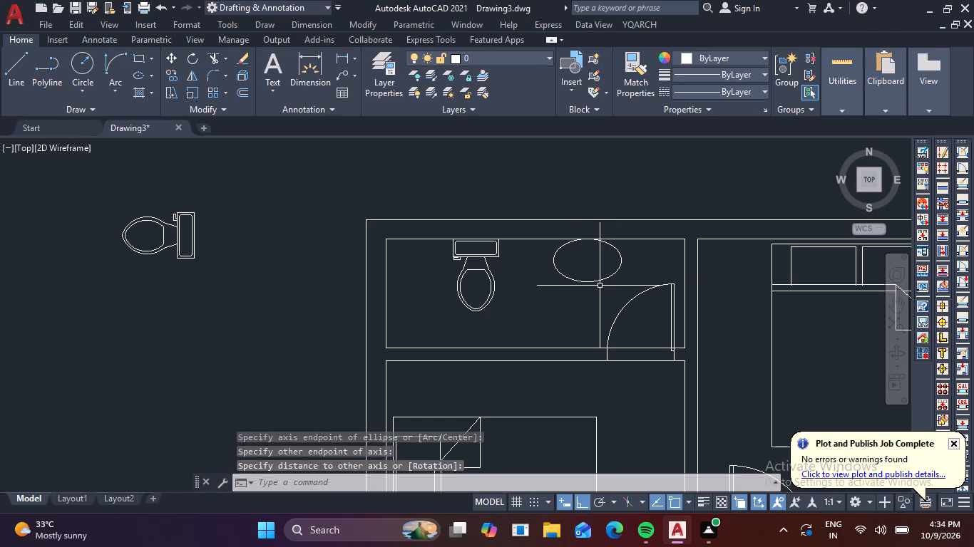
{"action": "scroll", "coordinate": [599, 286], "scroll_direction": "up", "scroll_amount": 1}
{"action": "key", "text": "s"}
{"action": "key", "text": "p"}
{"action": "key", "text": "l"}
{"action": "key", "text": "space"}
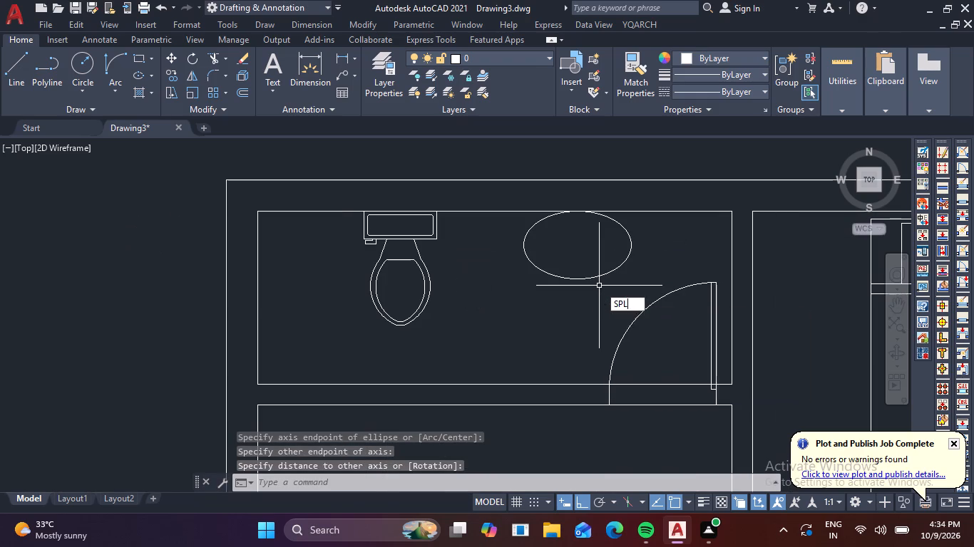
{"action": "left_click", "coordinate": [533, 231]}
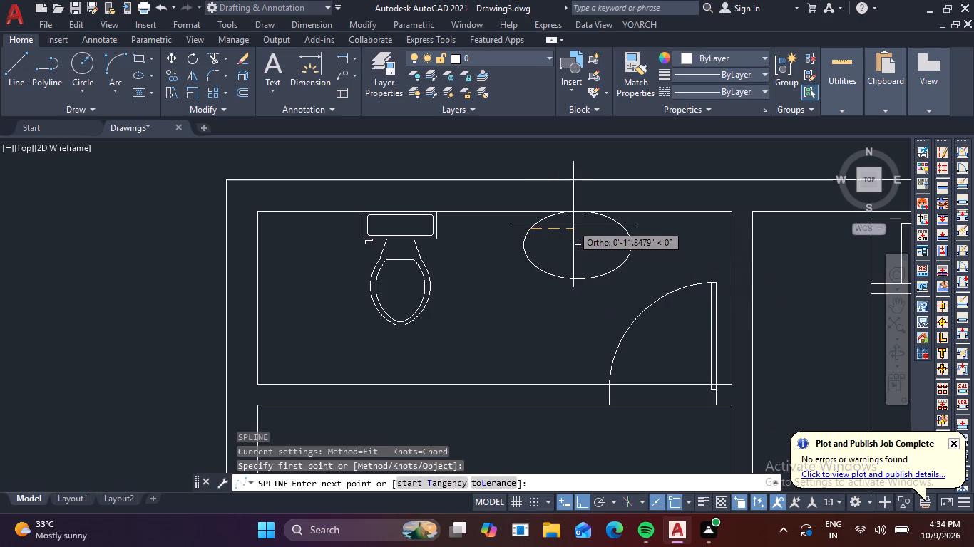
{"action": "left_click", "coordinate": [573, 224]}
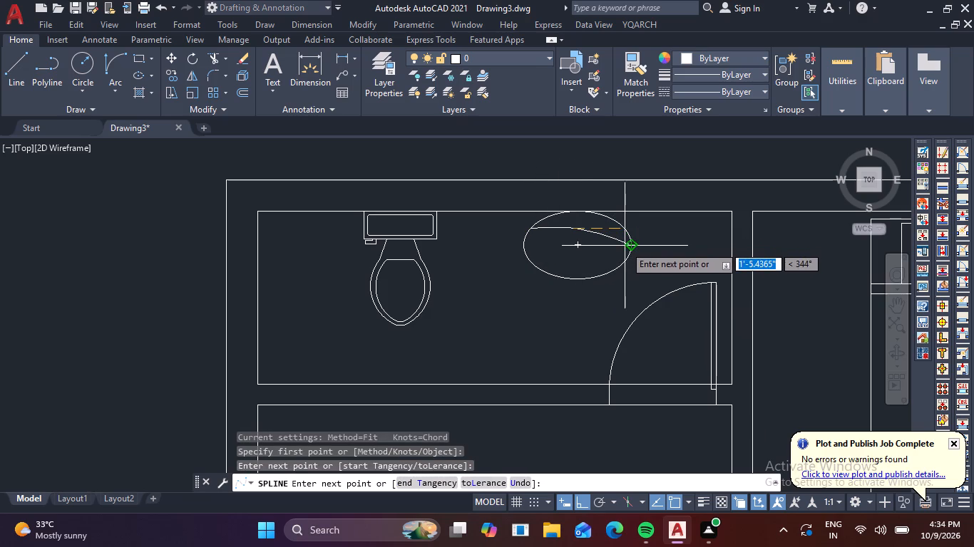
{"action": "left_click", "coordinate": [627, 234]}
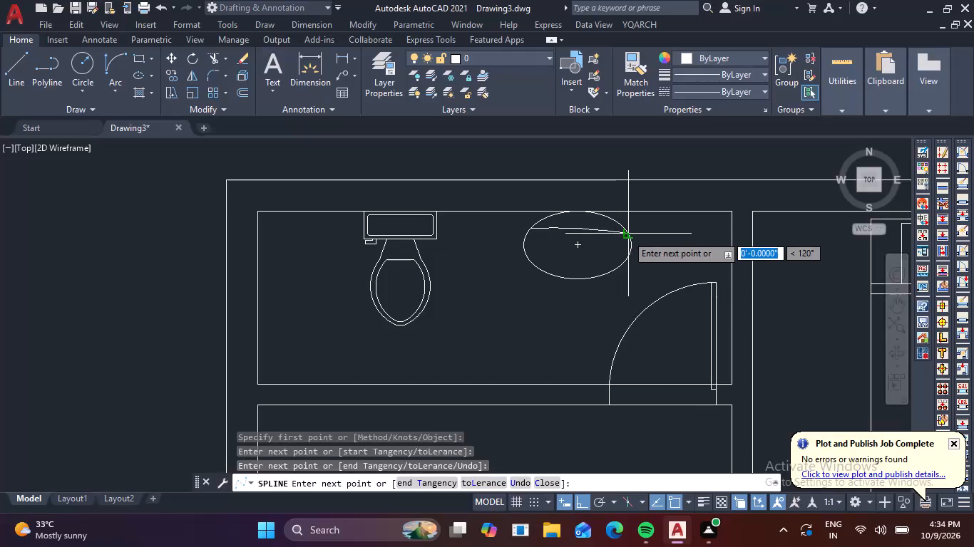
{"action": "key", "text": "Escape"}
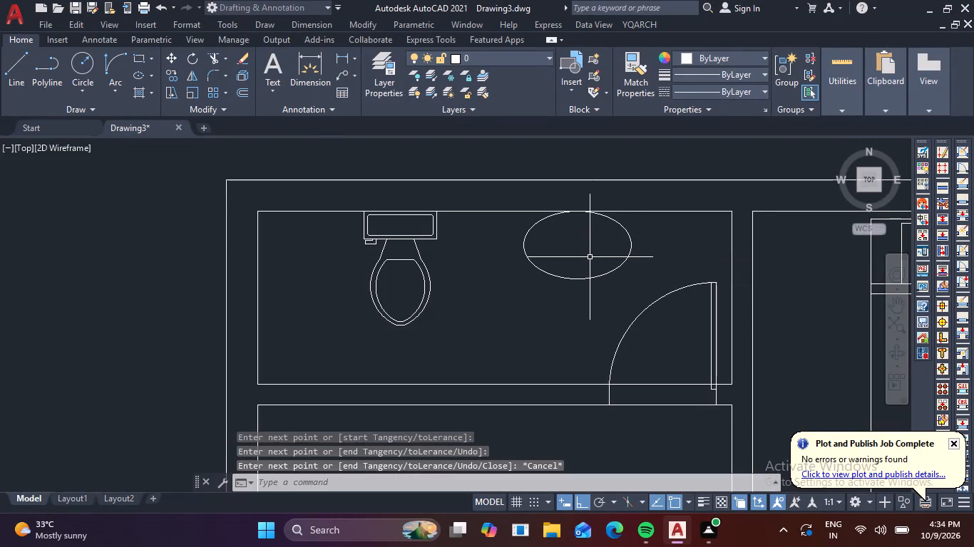
With Ortho off, draw a shallow arched spline across the northern part of the washbasin ellipse, from its west edge past its east edge.
{"action": "key", "text": "F8"}
{"action": "key", "text": "space"}
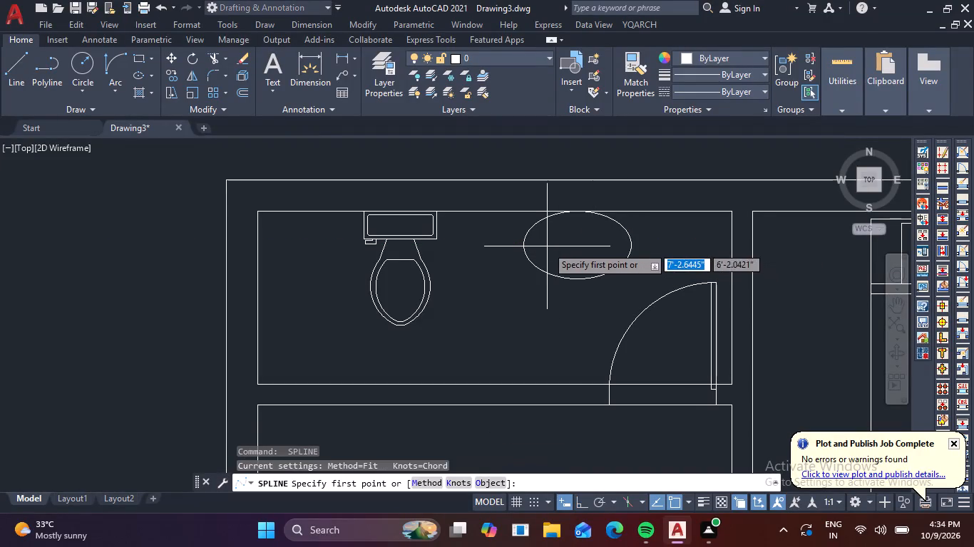
{"action": "left_click", "coordinate": [534, 231]}
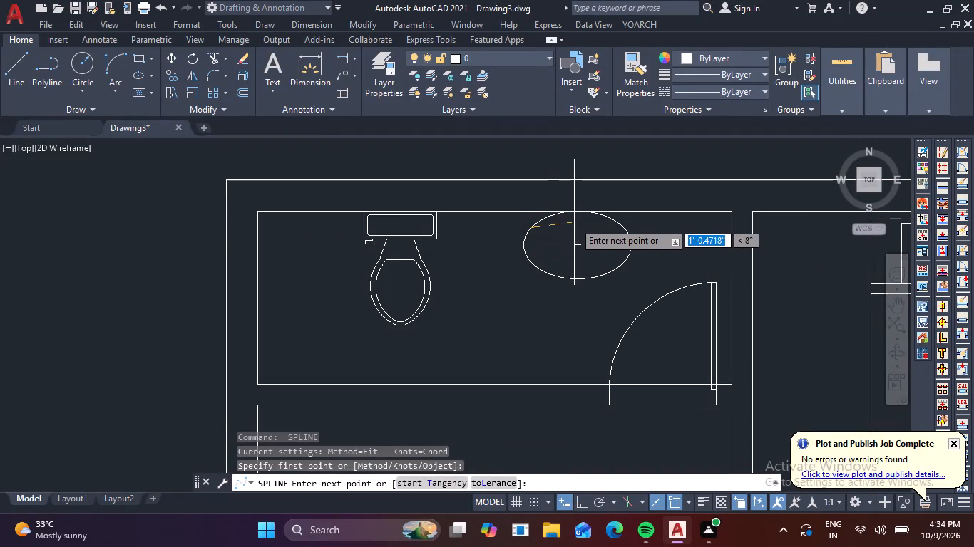
{"action": "left_click", "coordinate": [574, 222]}
{"action": "left_click", "coordinate": [624, 228]}
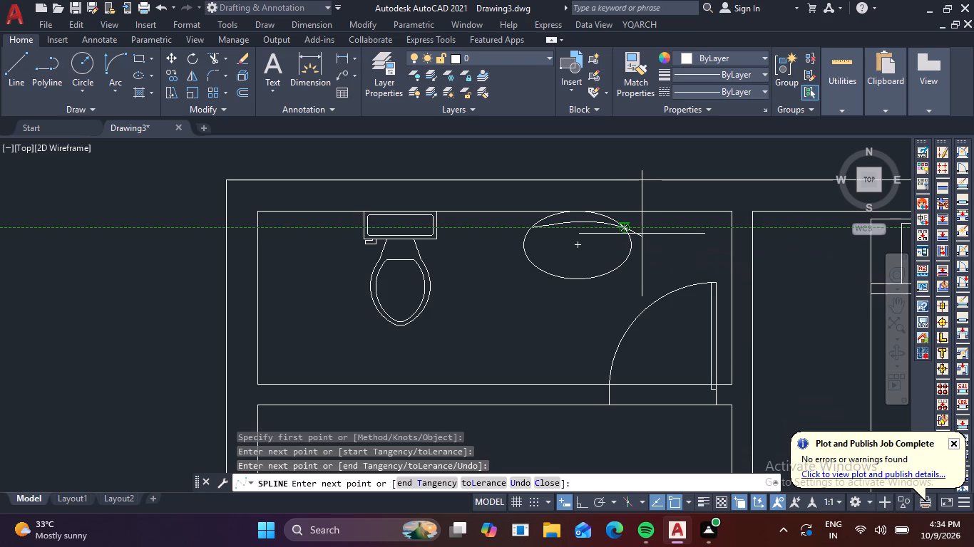
{"action": "key", "text": "space"}
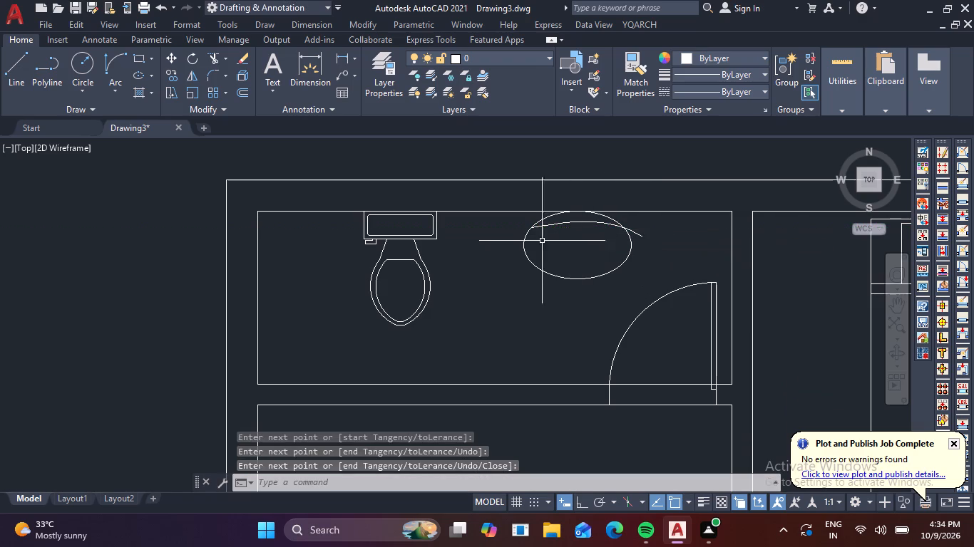
Trim the spline's overhang outside the east edge of the washbasin ellipse.
{"action": "scroll", "coordinate": [642, 241], "scroll_direction": "up", "scroll_amount": 2}
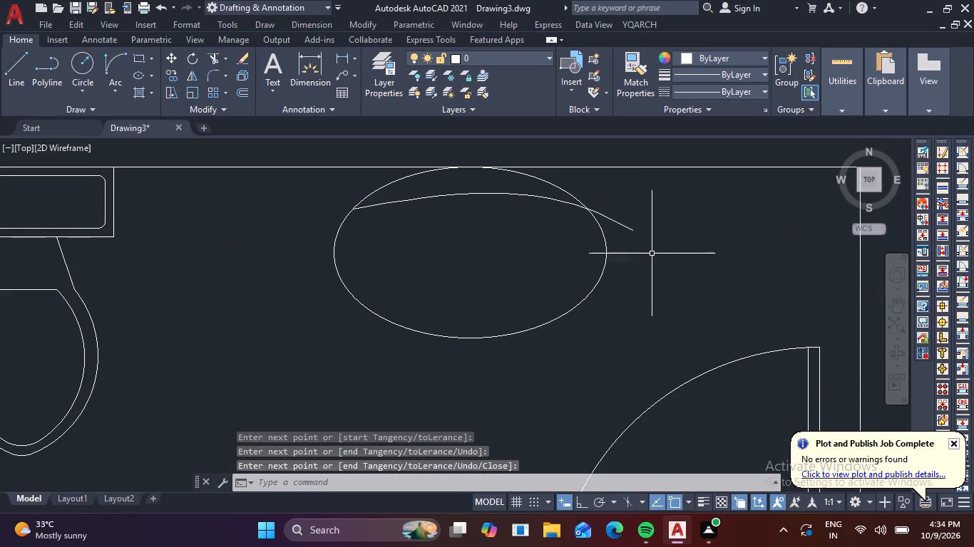
{"action": "key", "text": "r"}
{"action": "key", "text": "Escape"}
{"action": "key", "text": "t"}
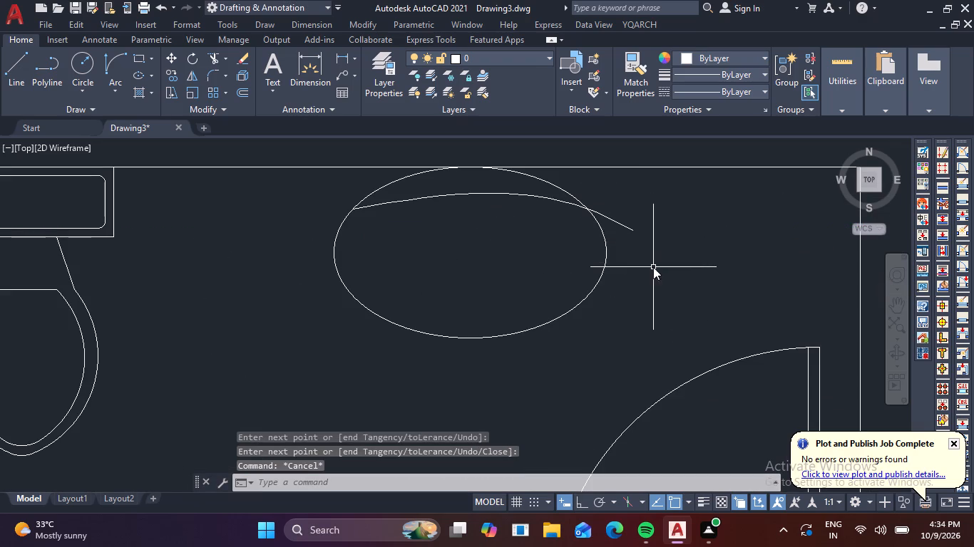
{"action": "type", "text": "r"}
{"action": "key", "text": "space"}
{"action": "left_click", "coordinate": [621, 223]}
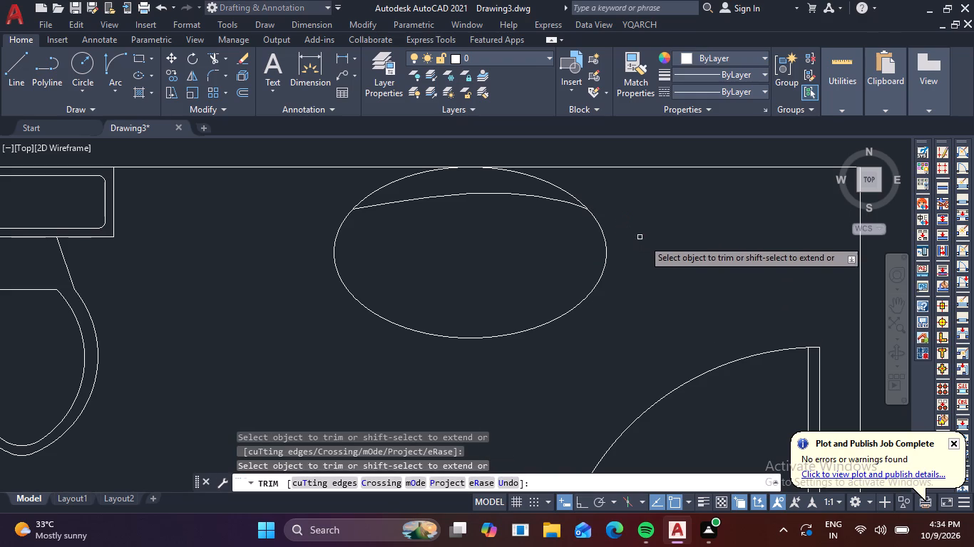
{"action": "key", "text": "Escape"}
{"action": "key", "text": "Escape"}
{"action": "key", "text": "Escape"}
{"action": "key", "text": "Escape"}
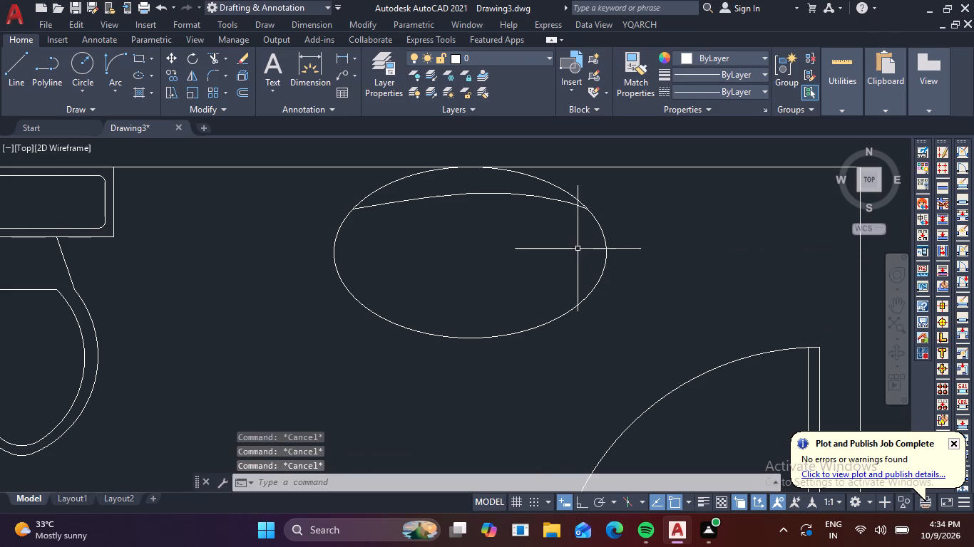
Draw a drain circle about 1.35" in radius near the centre of the washbasin.
{"action": "type", "text": "c"}
{"action": "key", "text": "space"}
{"action": "scroll", "coordinate": [451, 211], "scroll_direction": "up", "scroll_amount": 1}
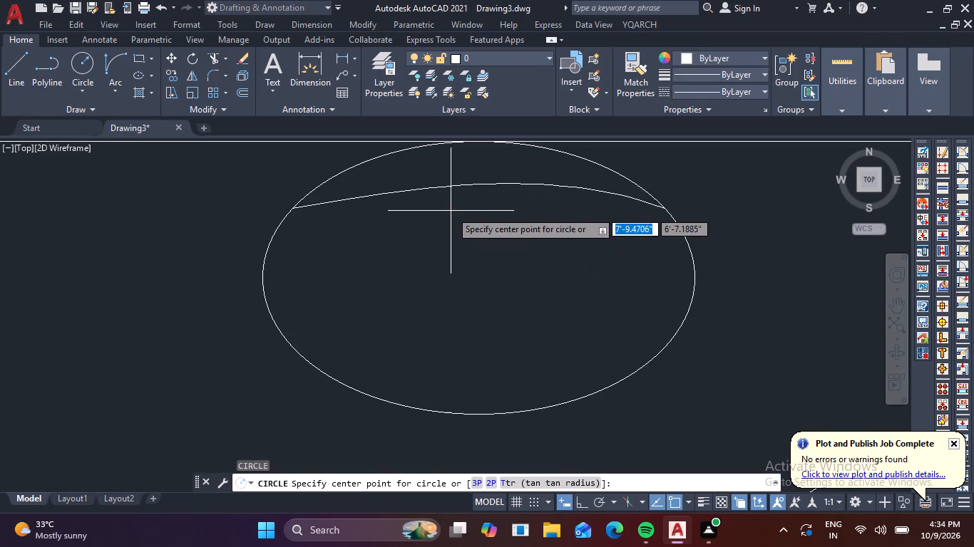
{"action": "middle_click_drag", "start_coordinate": [451, 211], "coordinate": [488, 271]}
{"action": "left_click", "coordinate": [502, 340]}
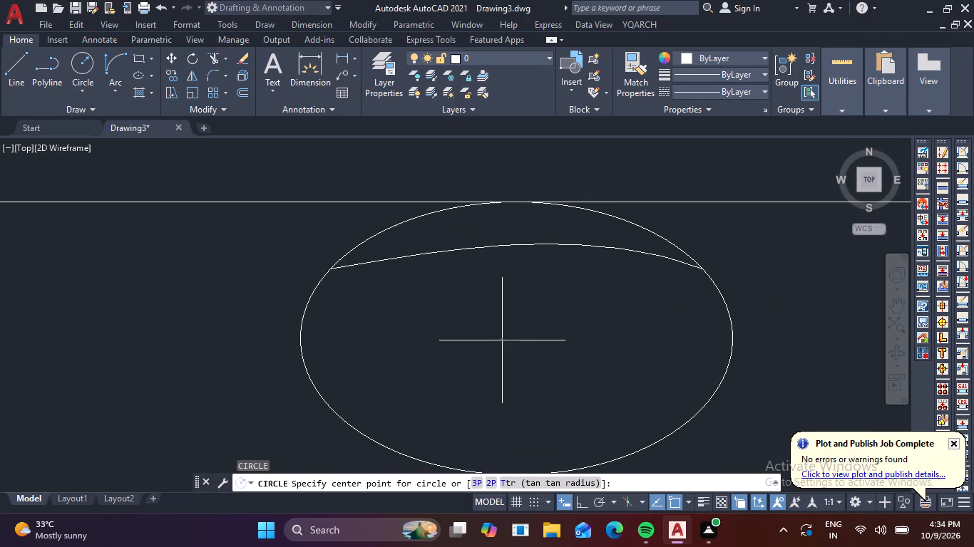
{"action": "left_click", "coordinate": [521, 343]}
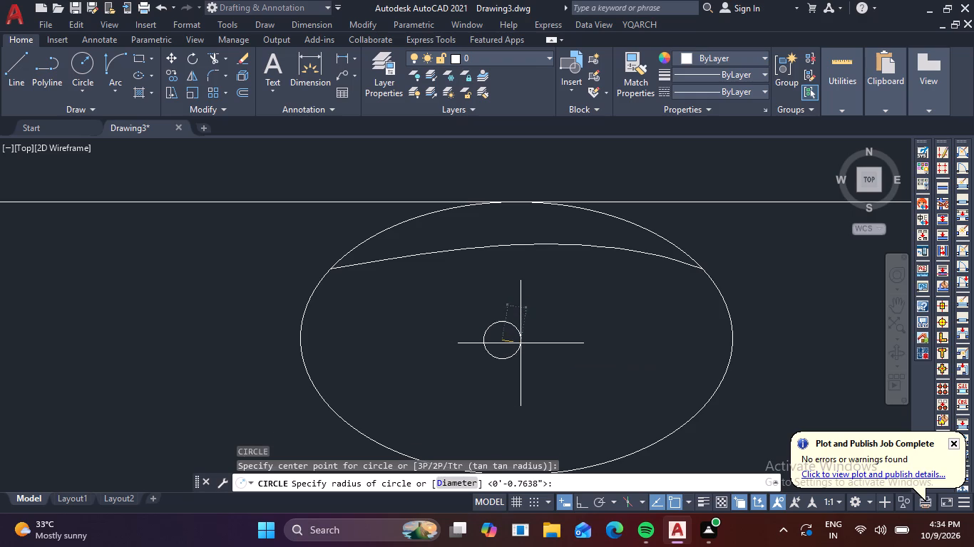
Draw three small tap-hole circles, about 0.5" to 0.6" in radius, in a row between the spline and the washbasin's north edge.
{"action": "key", "text": "space"}
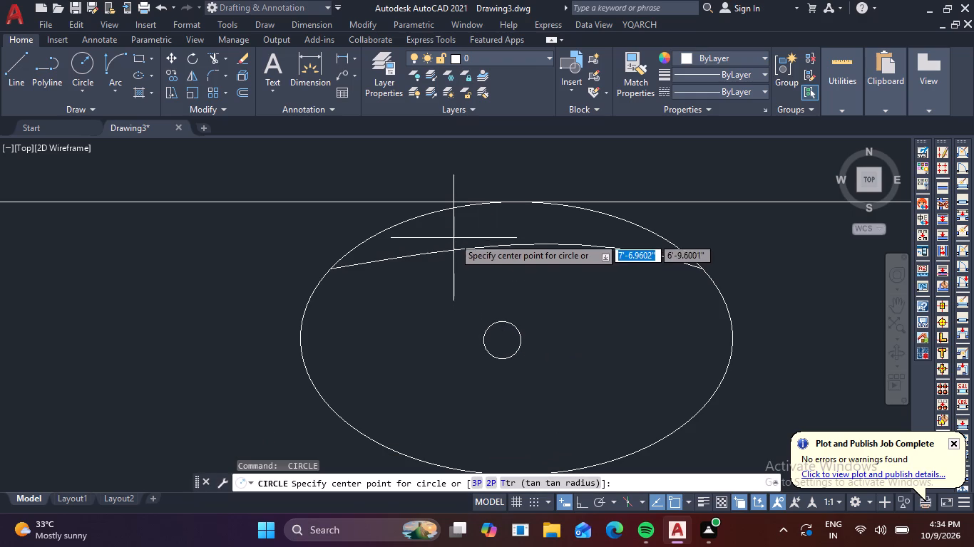
{"action": "left_click", "coordinate": [450, 231]}
{"action": "left_click", "coordinate": [456, 233]}
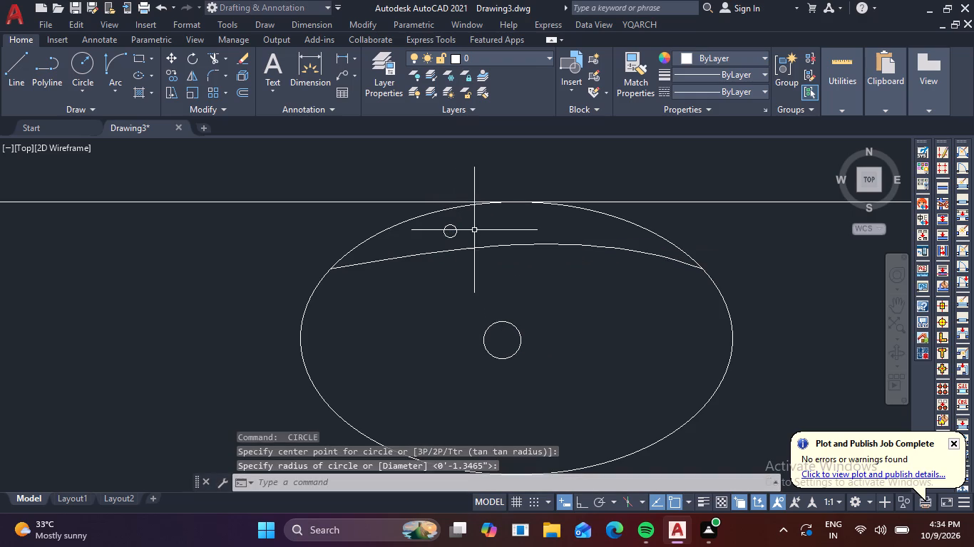
{"action": "key", "text": "space"}
{"action": "left_click", "coordinate": [478, 230]}
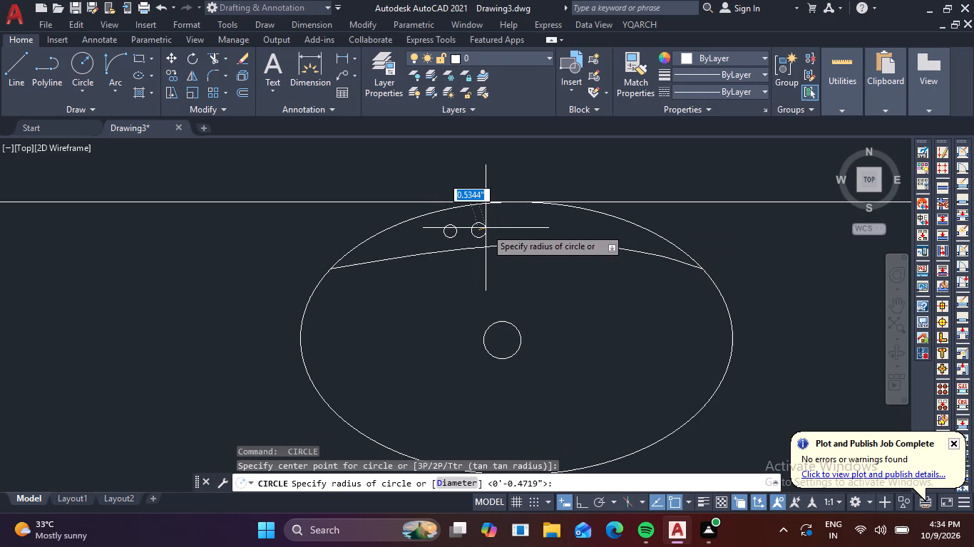
{"action": "left_click", "coordinate": [487, 228]}
{"action": "key", "text": "space"}
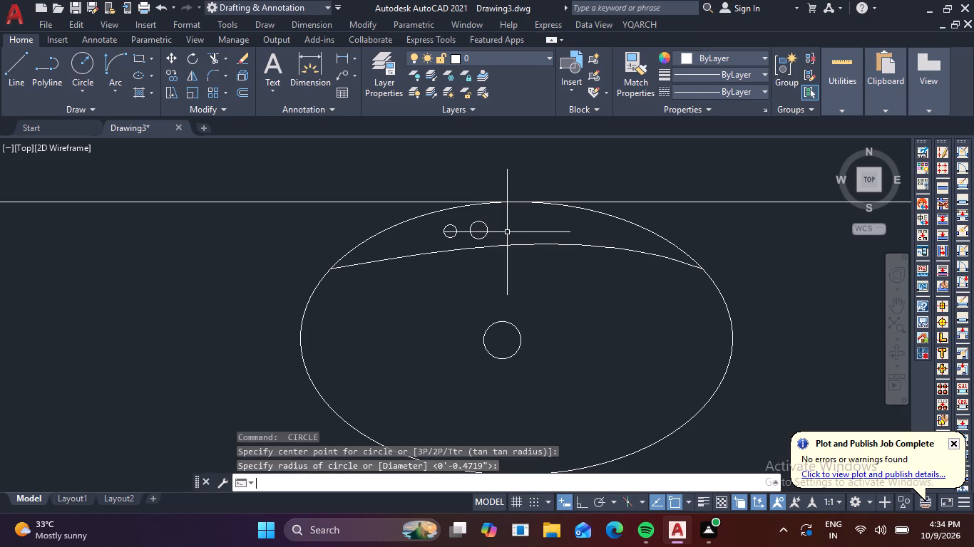
{"action": "left_click", "coordinate": [519, 231]}
{"action": "left_click", "coordinate": [527, 231]}
Copy the complete washbasin from its top midpoint to the north wall of the northeast bathroom, above the toilet.
{"action": "scroll", "coordinate": [533, 229], "scroll_direction": "down", "scroll_amount": 3}
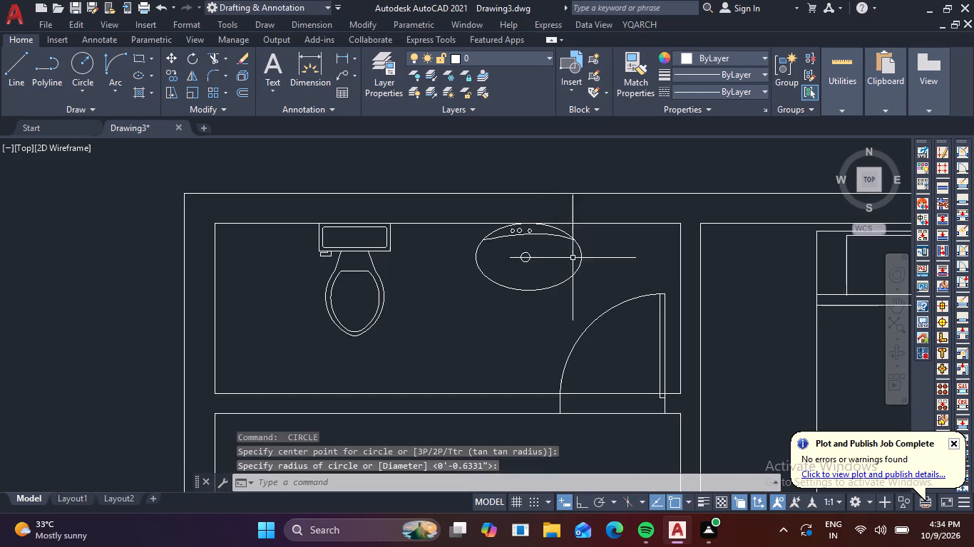
{"action": "left_click", "coordinate": [600, 287]}
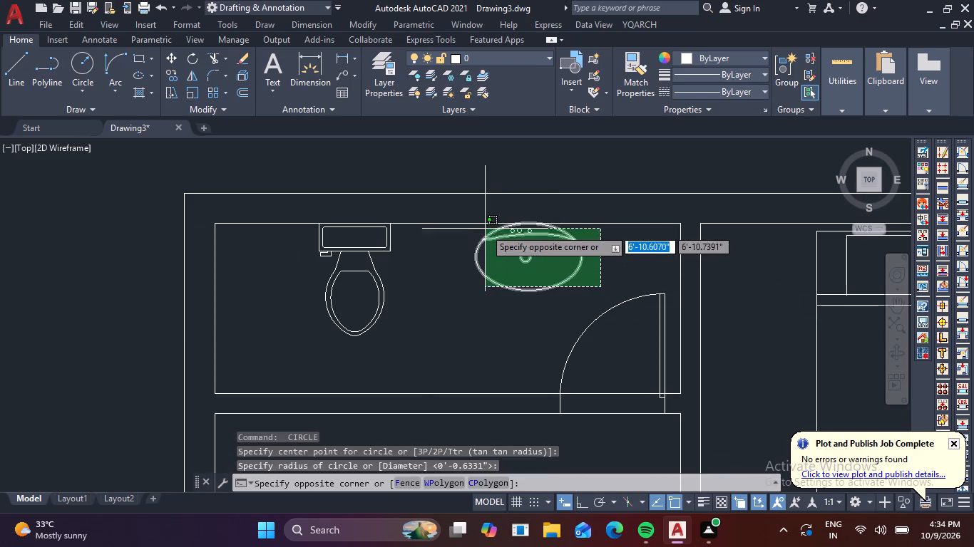
{"action": "left_click", "coordinate": [479, 231]}
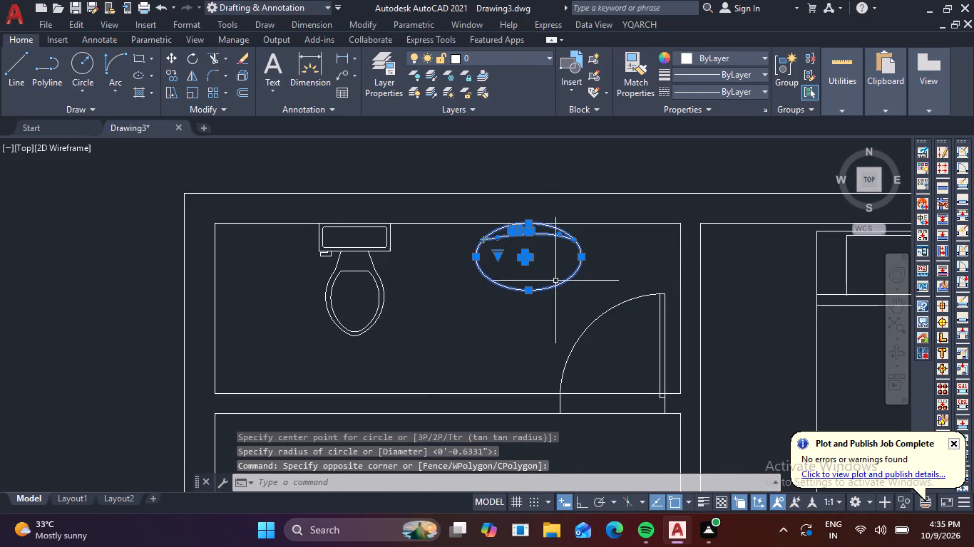
{"action": "key", "text": "c"}
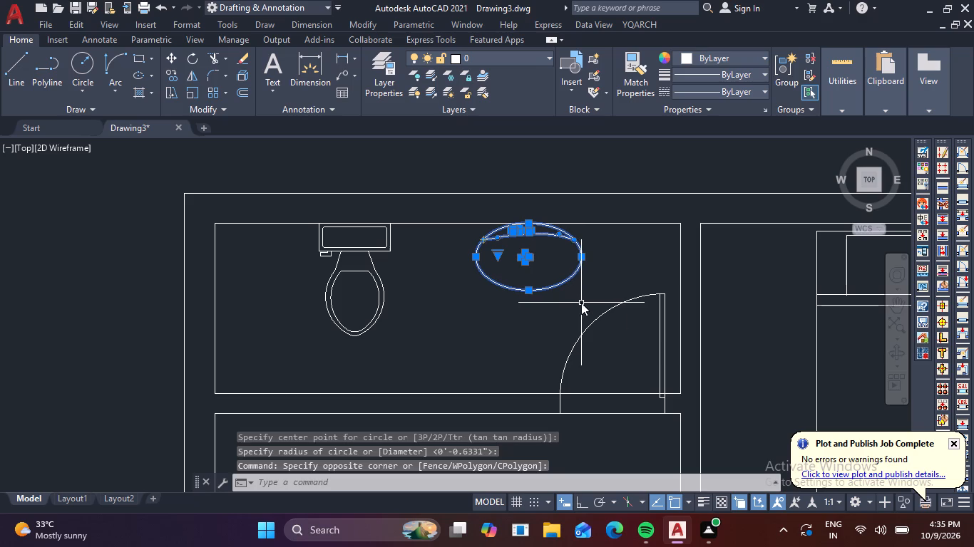
{"action": "key", "text": "o"}
{"action": "key", "text": "space"}
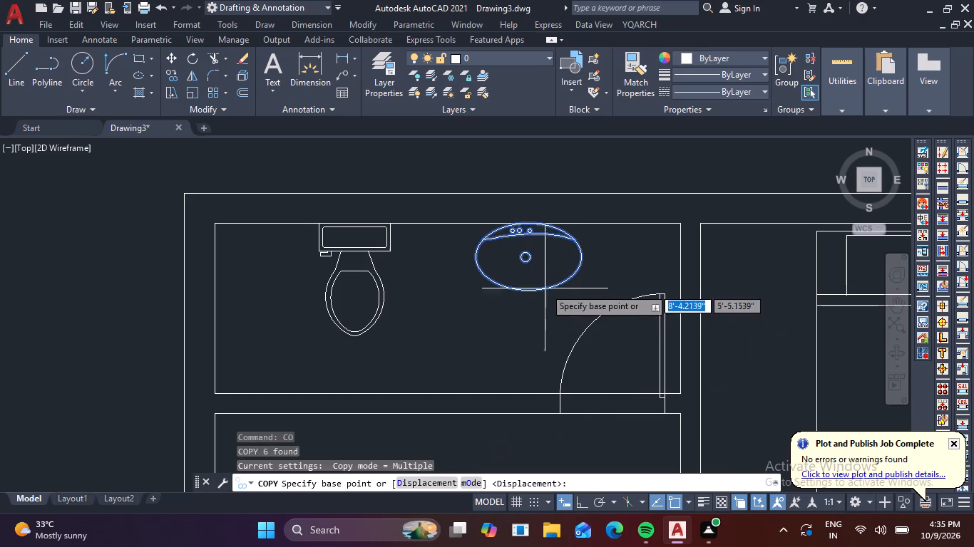
{"action": "left_click", "coordinate": [528, 222]}
{"action": "scroll", "coordinate": [622, 271], "scroll_direction": "down", "scroll_amount": 2}
{"action": "middle_click_drag", "start_coordinate": [688, 294], "coordinate": [416, 217]}
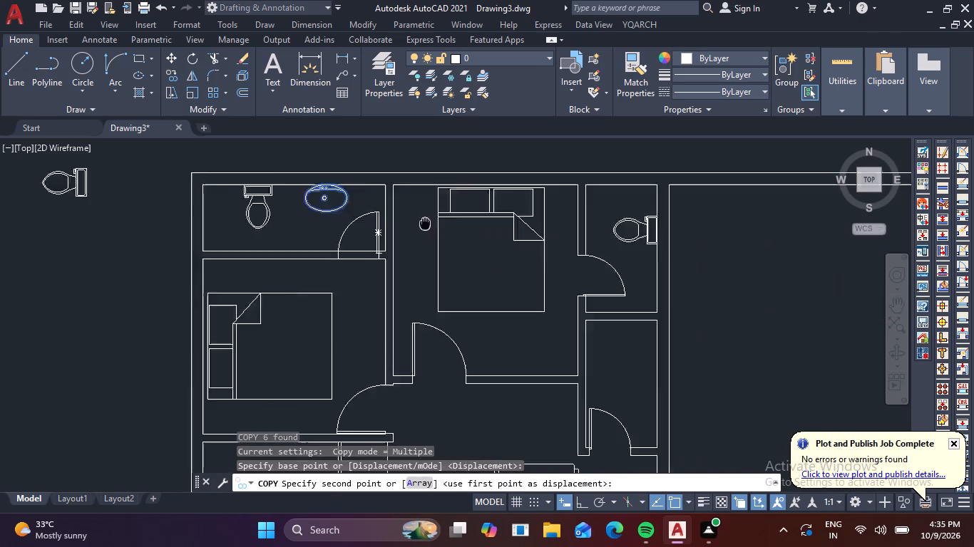
{"action": "middle_click_drag", "start_coordinate": [416, 217], "coordinate": [307, 183]}
{"action": "middle_click_drag", "start_coordinate": [455, 155], "coordinate": [497, 229]}
{"action": "scroll", "coordinate": [540, 227], "scroll_direction": "up", "scroll_amount": 2}
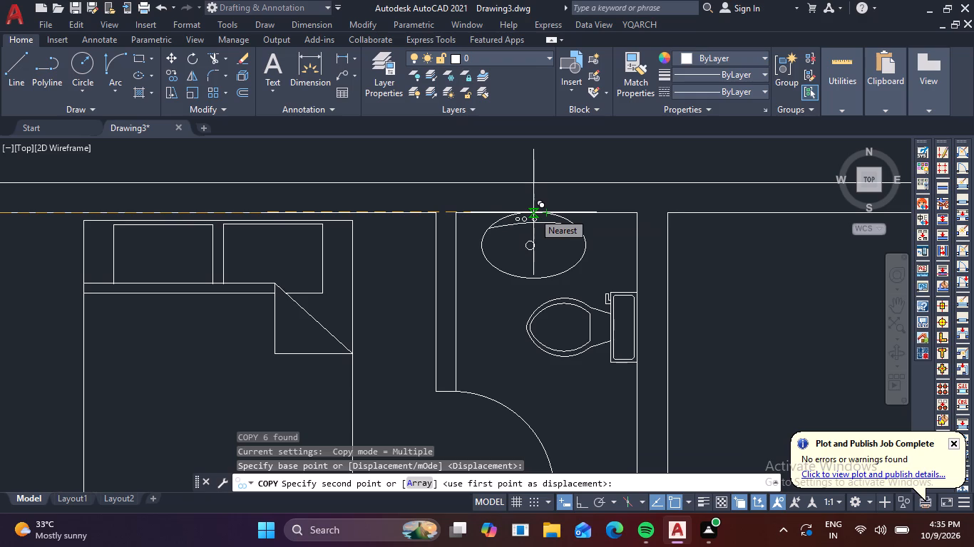
{"action": "left_click", "coordinate": [533, 212]}
Place another washbasin copy against the north wall of the bathroom directly south of the northeast one.
{"action": "scroll", "coordinate": [588, 293], "scroll_direction": "down", "scroll_amount": 2}
{"action": "middle_click_drag", "start_coordinate": [612, 345], "coordinate": [500, 119]}
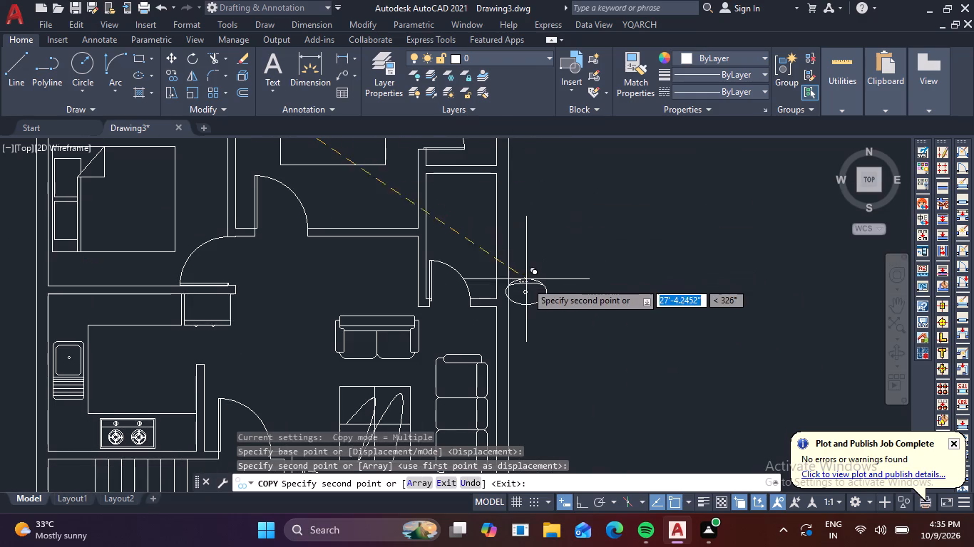
{"action": "middle_click_drag", "start_coordinate": [515, 236], "coordinate": [598, 314]}
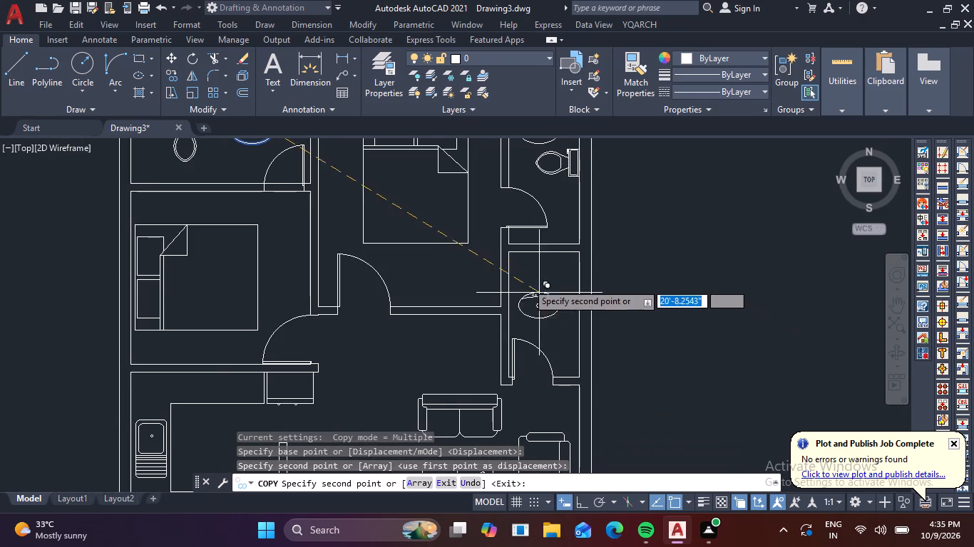
{"action": "left_click", "coordinate": [540, 251]}
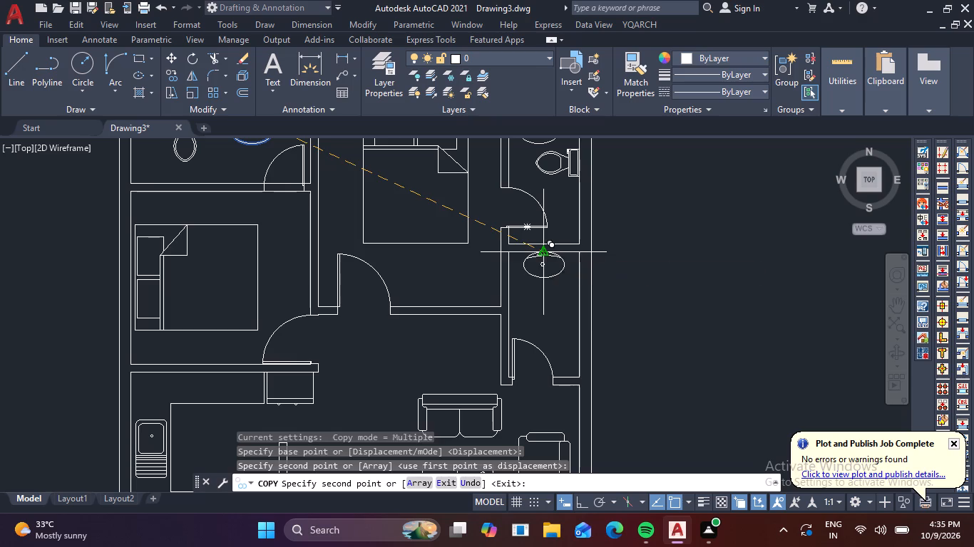
{"action": "key", "text": "grave"}
{"action": "key", "text": "Escape"}
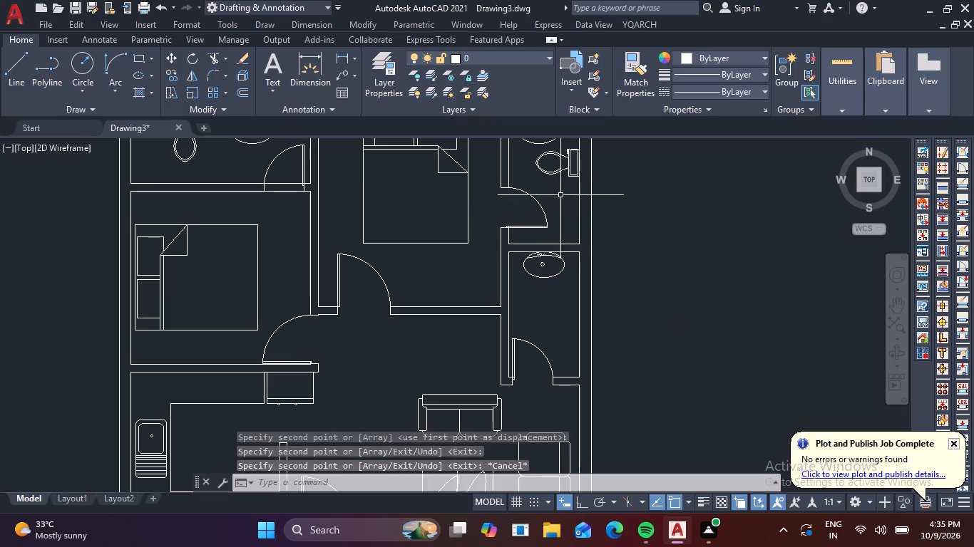
Copy the northeast bathroom's toilet from its wall-side midpoint to the east wall of the bathroom directly south, below the washbasin.
{"action": "left_click_drag", "start_coordinate": [563, 189], "coordinate": [563, 174]}
{"action": "left_click", "coordinate": [558, 167]}
{"action": "key", "text": "c"}
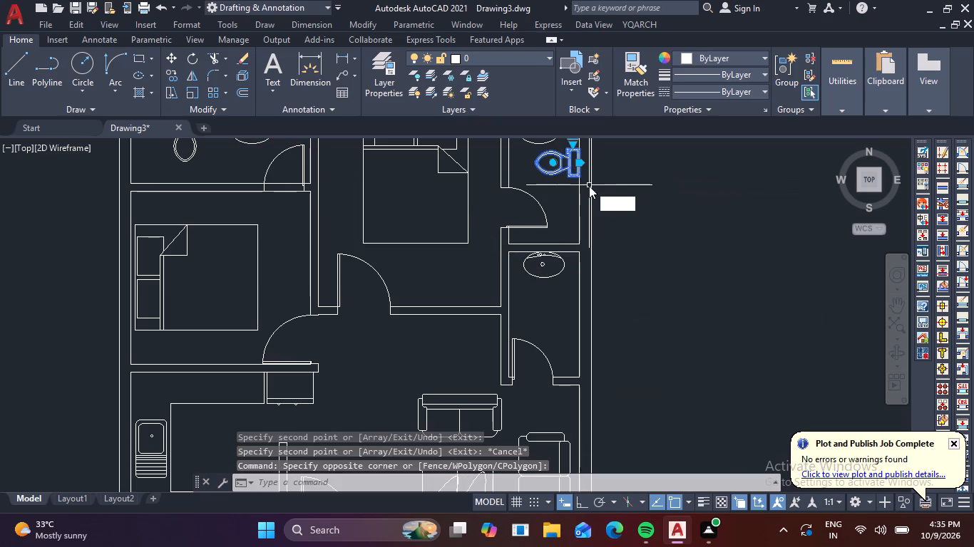
{"action": "key", "text": "o"}
{"action": "key", "text": "space"}
{"action": "scroll", "coordinate": [583, 177], "scroll_direction": "up", "scroll_amount": 1}
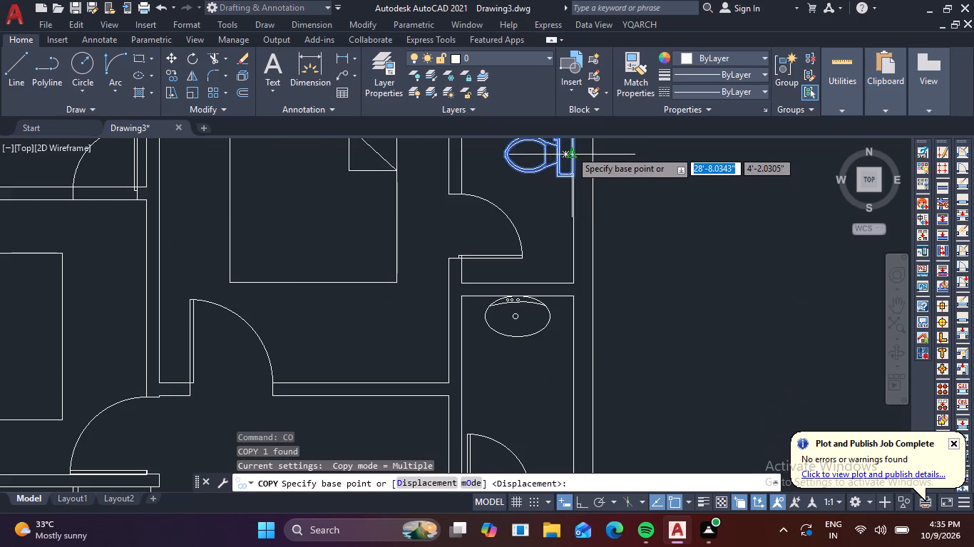
{"action": "left_click", "coordinate": [574, 150]}
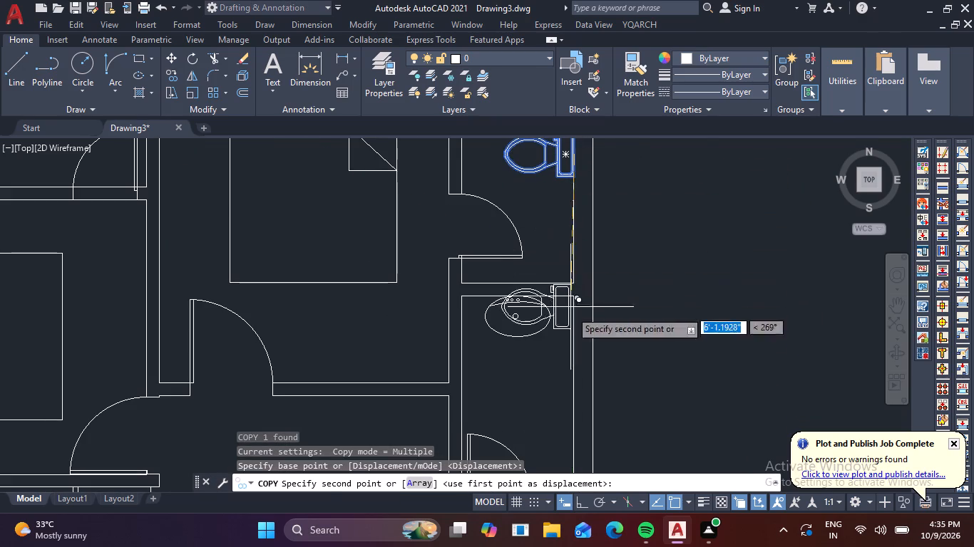
{"action": "left_click", "coordinate": [570, 403]}
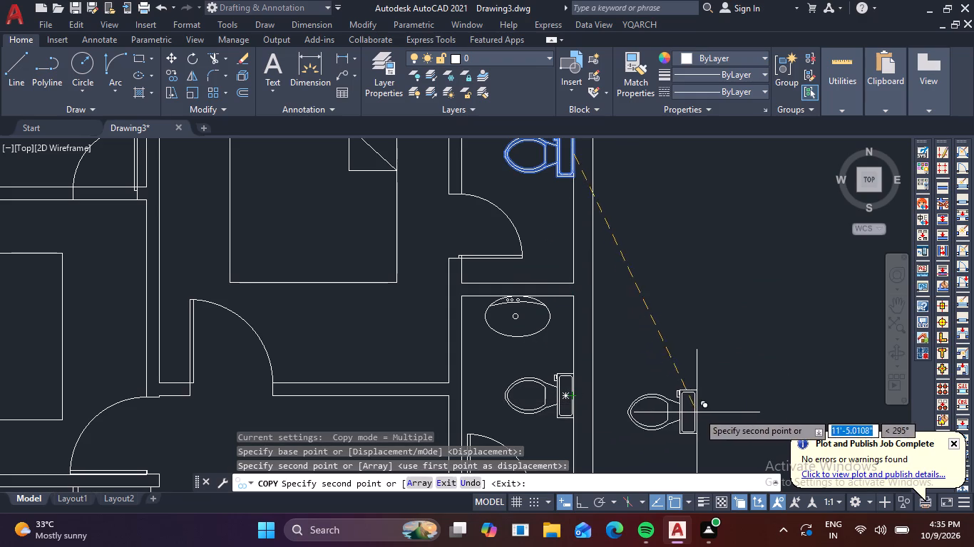
{"action": "key", "text": "Escape"}
Offset the inner face of the west wall 10'5" east in the open area south of the staircase.
{"action": "scroll", "coordinate": [703, 407], "scroll_direction": "down", "scroll_amount": 2}
{"action": "middle_click_drag", "start_coordinate": [707, 403], "coordinate": [706, 214]}
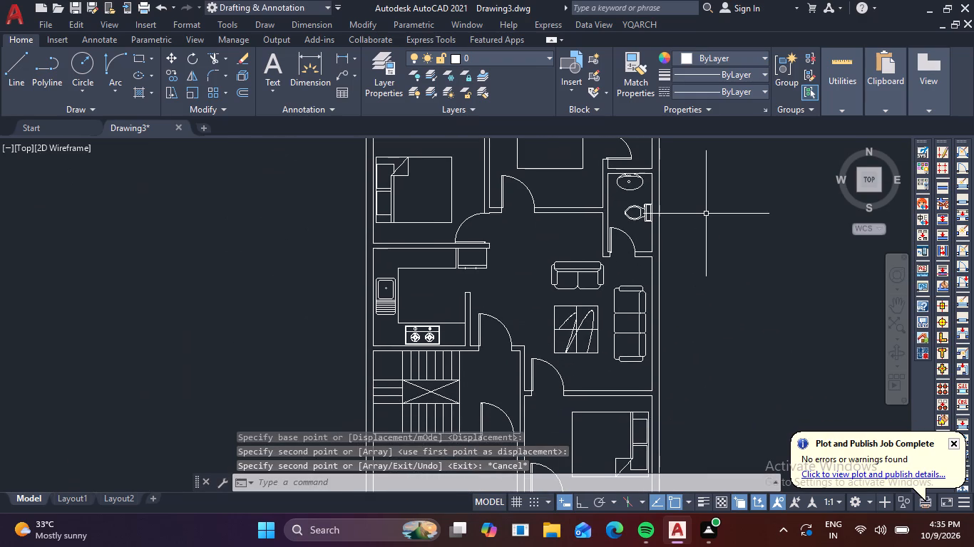
{"action": "scroll", "coordinate": [535, 303], "scroll_direction": "down", "scroll_amount": 2}
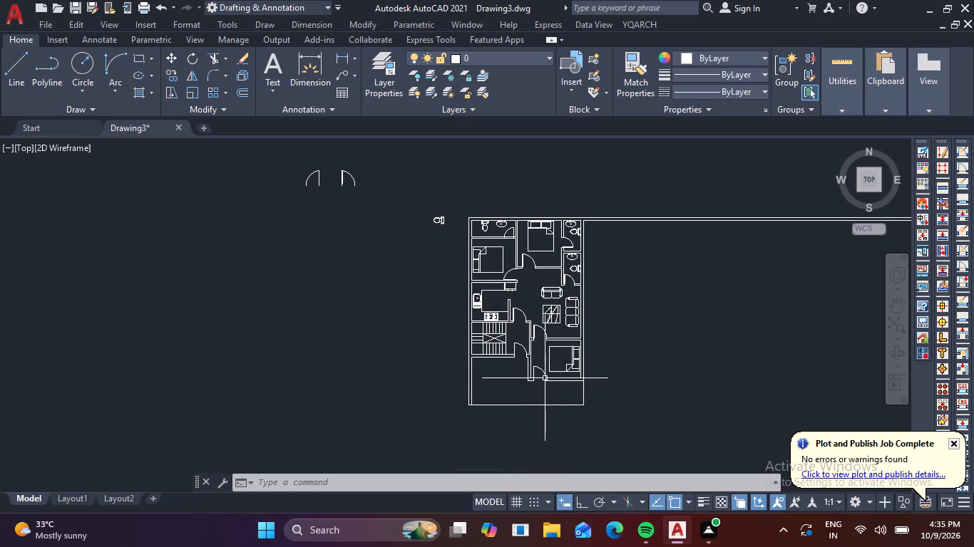
{"action": "middle_click_drag", "start_coordinate": [540, 387], "coordinate": [580, 330]}
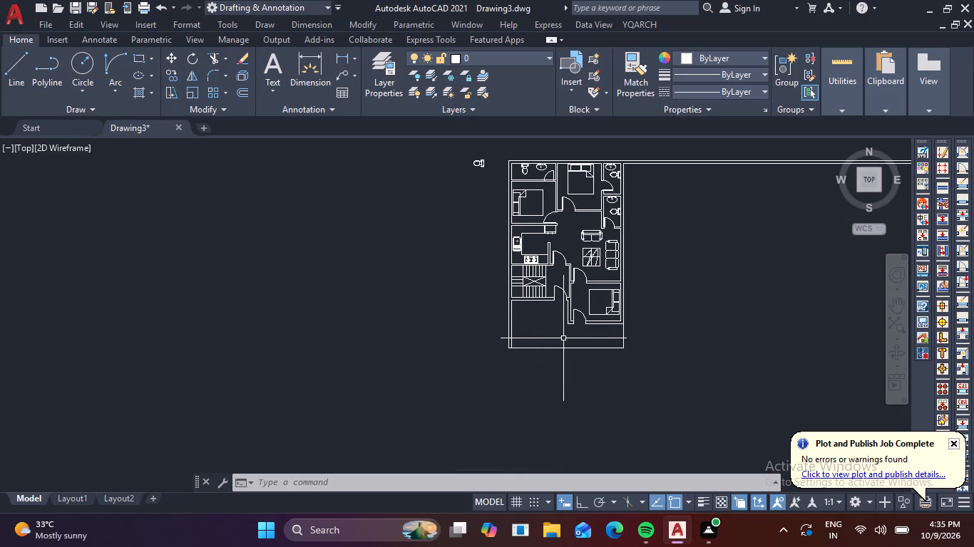
{"action": "scroll", "coordinate": [566, 316], "scroll_direction": "up", "scroll_amount": 3}
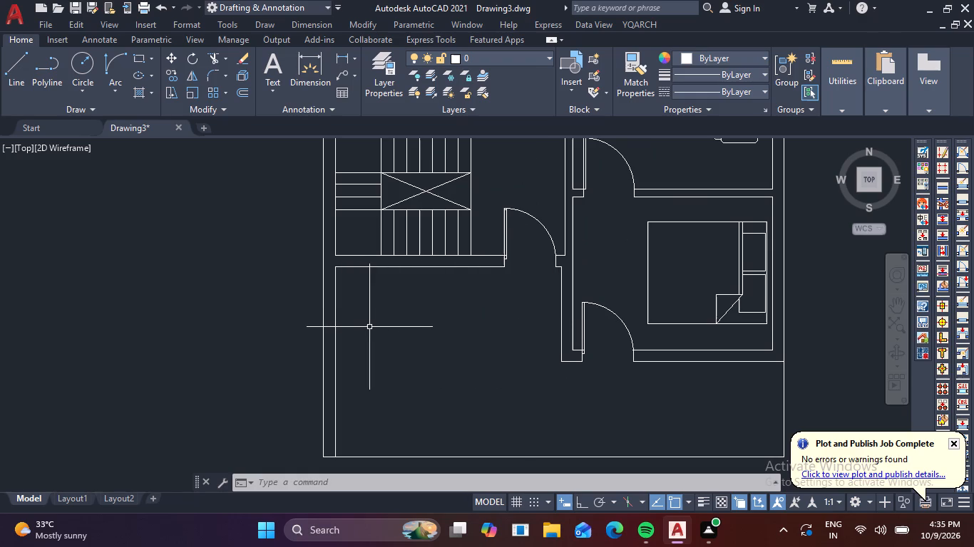
{"action": "key", "text": "o"}
{"action": "key", "text": "Return"}
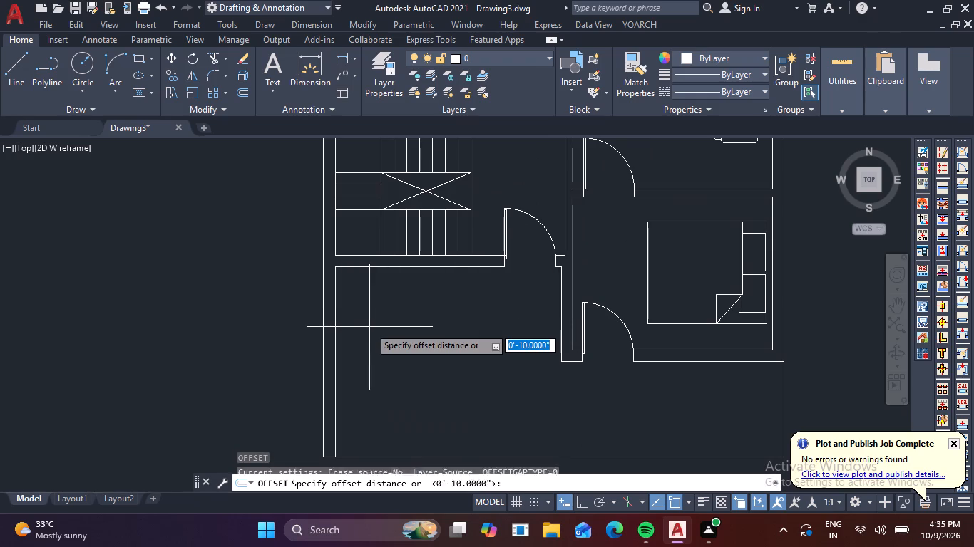
{"action": "type", "text": "10"}
{"action": "key", "text": "apostrophe"}
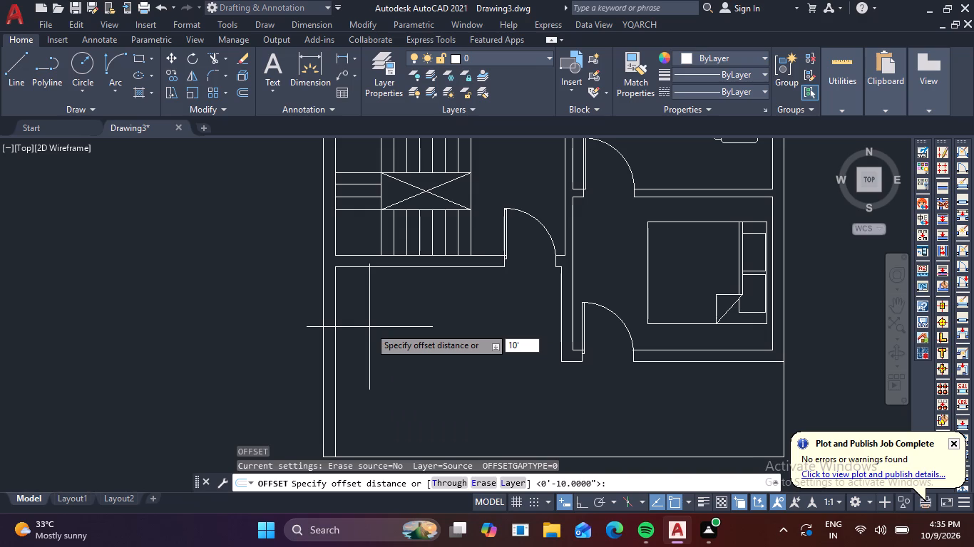
{"action": "type", "text": "5\""}
{"action": "key", "text": "Return"}
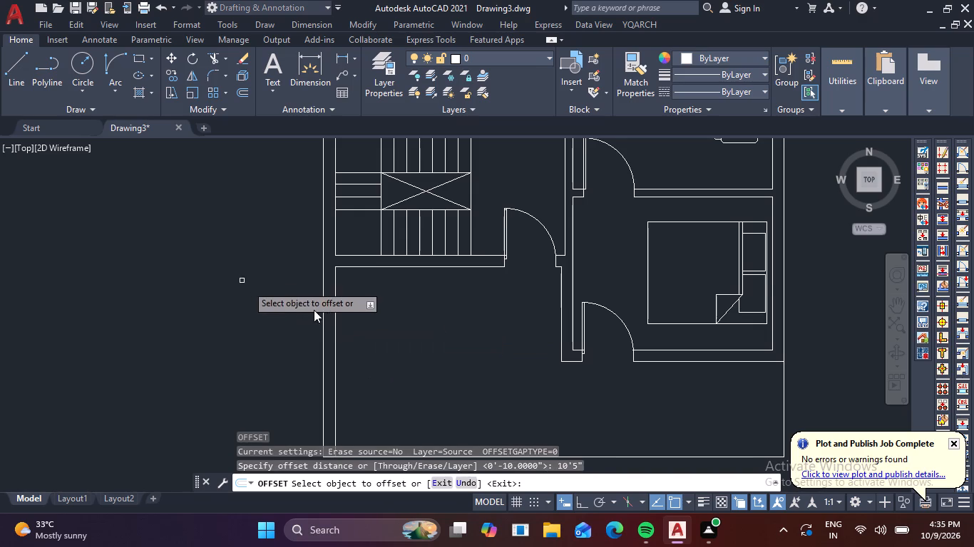
{"action": "left_click", "coordinate": [334, 308]}
{"action": "left_click", "coordinate": [435, 318]}
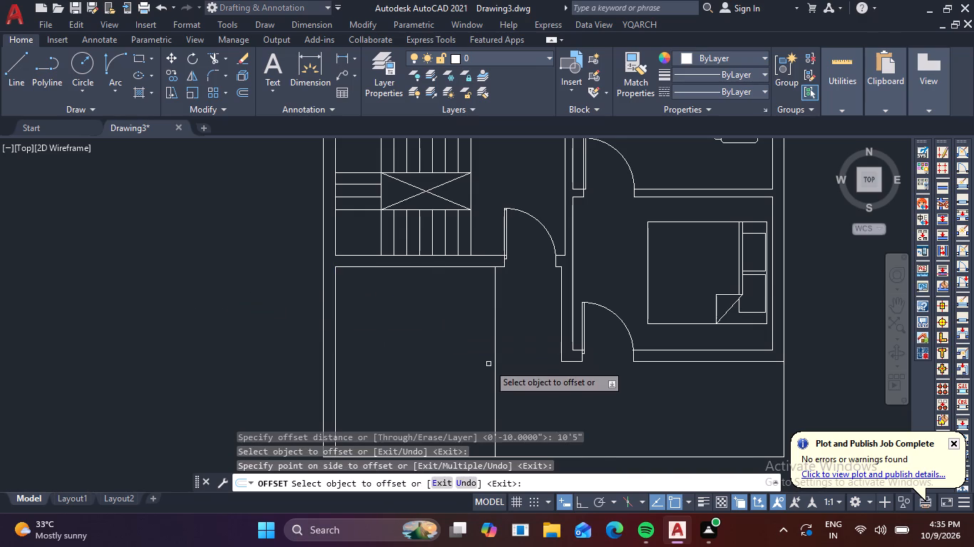
{"action": "key", "text": "Escape"}
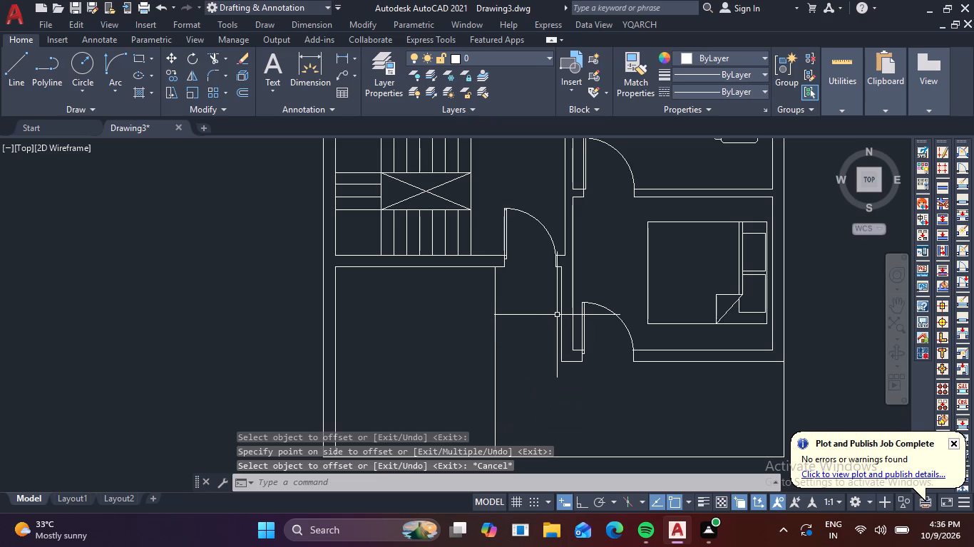
Draw a threshold line across the door opening southeast of the staircase, along the wall's south face.
{"action": "type", "text": "lm"}
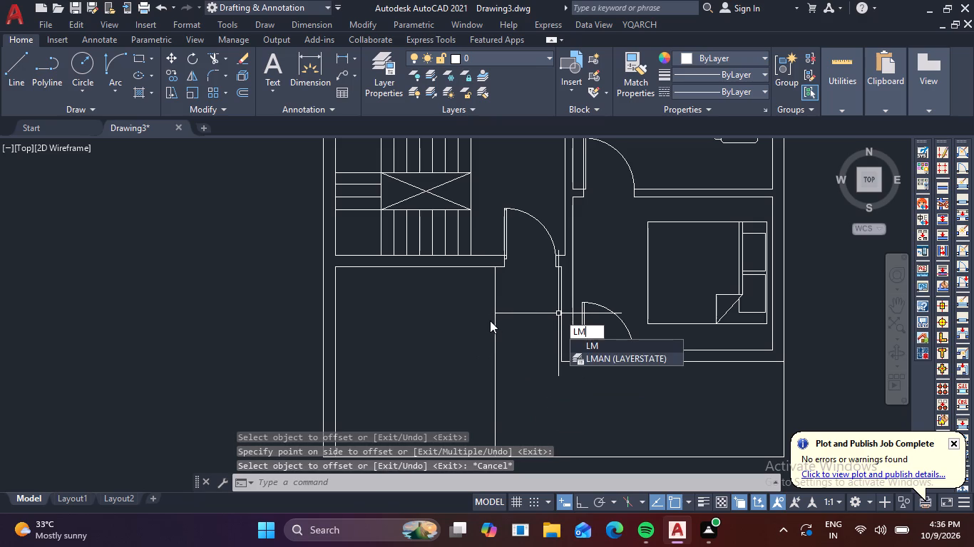
{"action": "key", "text": "Escape"}
{"action": "key", "text": "l"}
{"action": "key", "text": "space"}
{"action": "scroll", "coordinate": [516, 286], "scroll_direction": "up", "scroll_amount": 1}
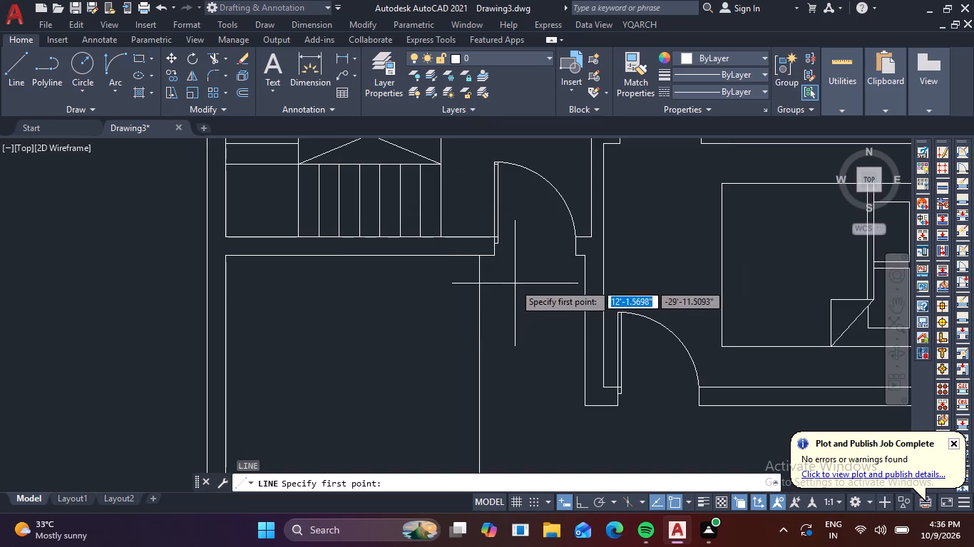
{"action": "left_click", "coordinate": [491, 257]}
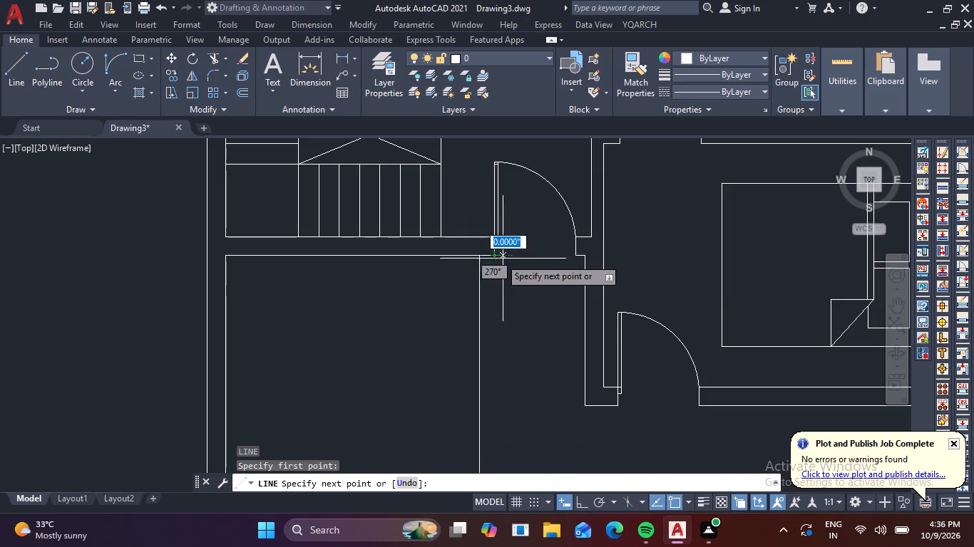
{"action": "left_click", "coordinate": [575, 257]}
{"action": "key", "text": "space"}
Draw two parallel step lines 4'-4" long below the threshold, from the offset line to the bedroom wall.
{"action": "key", "text": "space"}
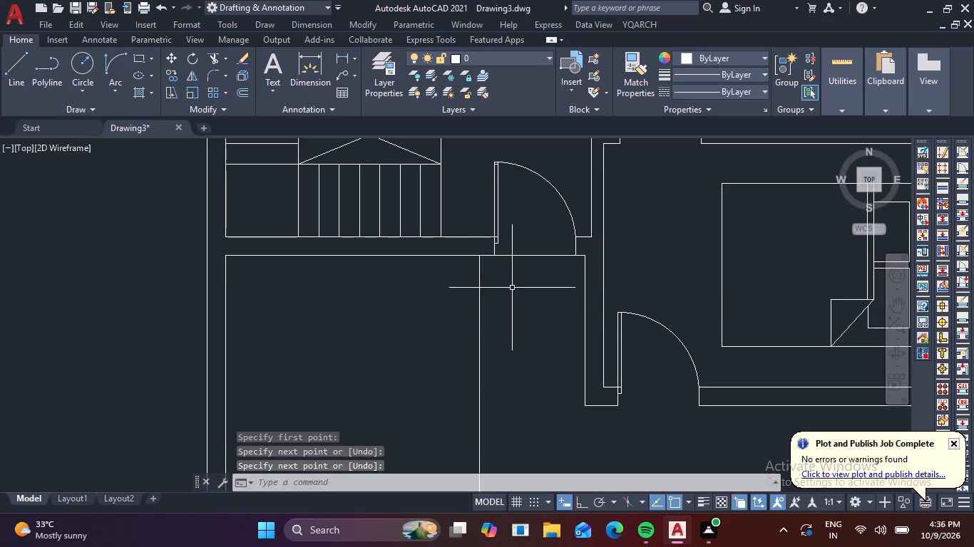
{"action": "left_click", "coordinate": [478, 273]}
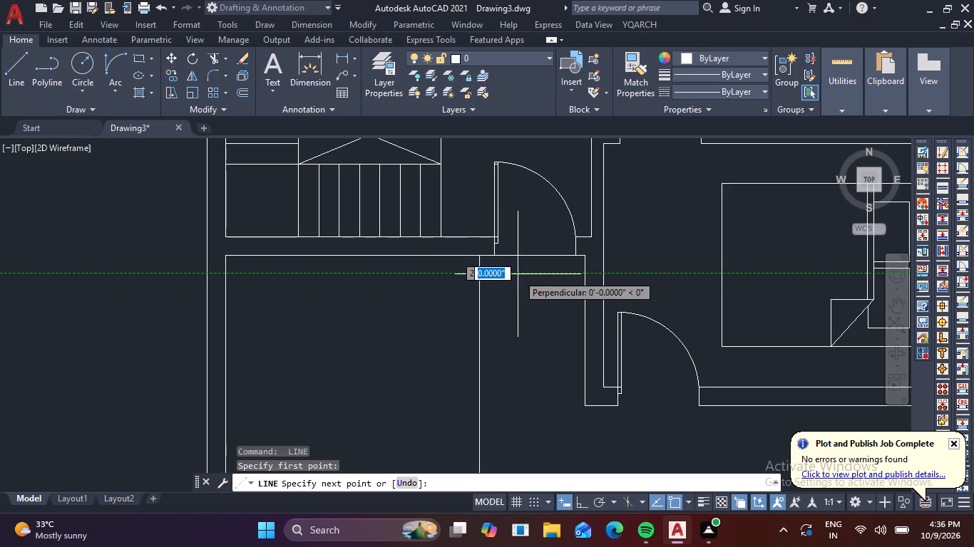
{"action": "left_click", "coordinate": [585, 273]}
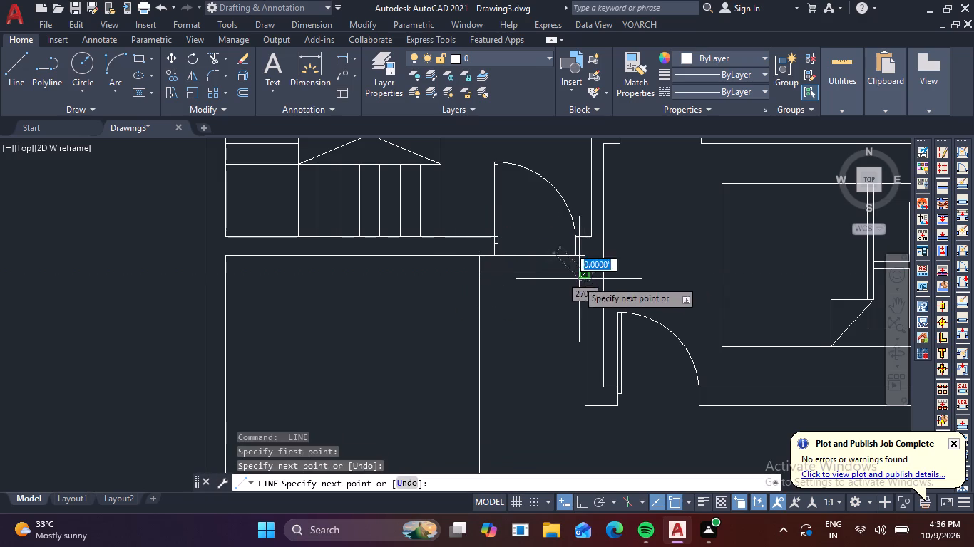
{"action": "key", "text": "space"}
{"action": "key", "text": "space"}
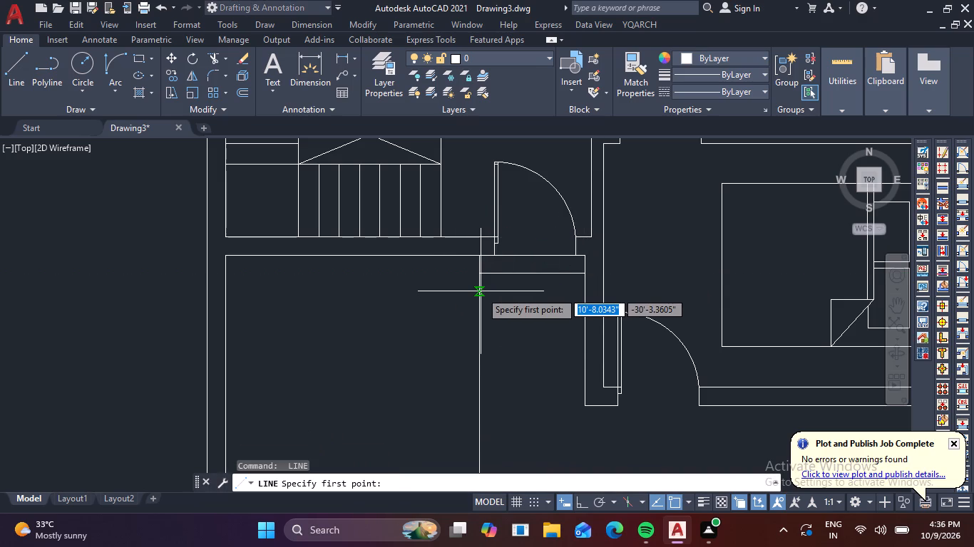
{"action": "left_click", "coordinate": [481, 291]}
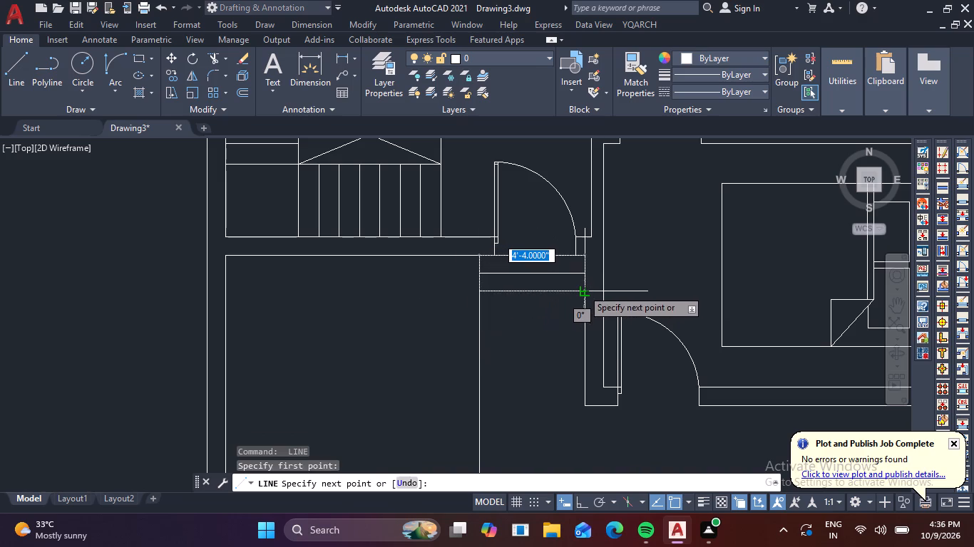
{"action": "left_click", "coordinate": [585, 289]}
{"action": "key", "text": "space"}
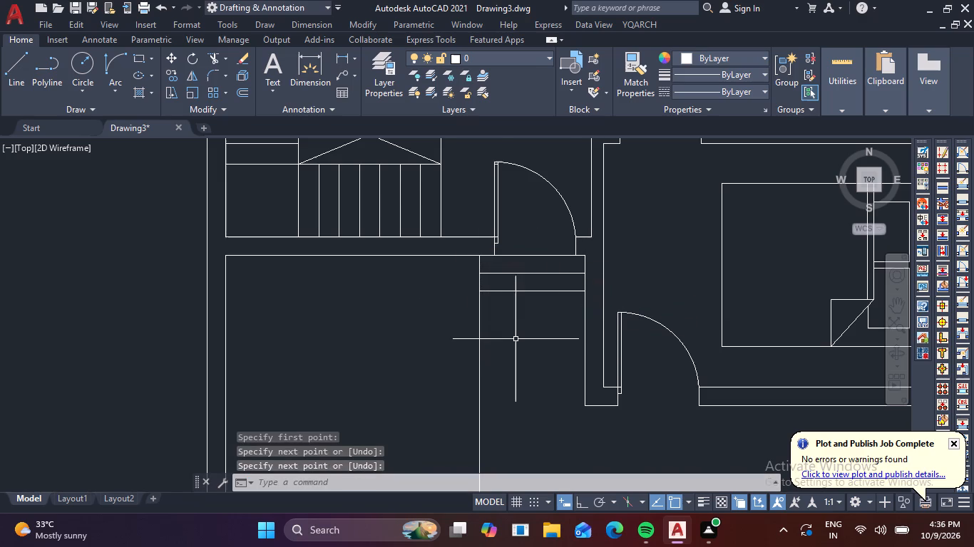
Hatch the rectangular area west of the offset line with the AR-SAND pattern in green.
{"action": "scroll", "coordinate": [516, 339], "scroll_direction": "down", "scroll_amount": 1}
{"action": "middle_click_drag", "start_coordinate": [503, 347], "coordinate": [584, 308]}
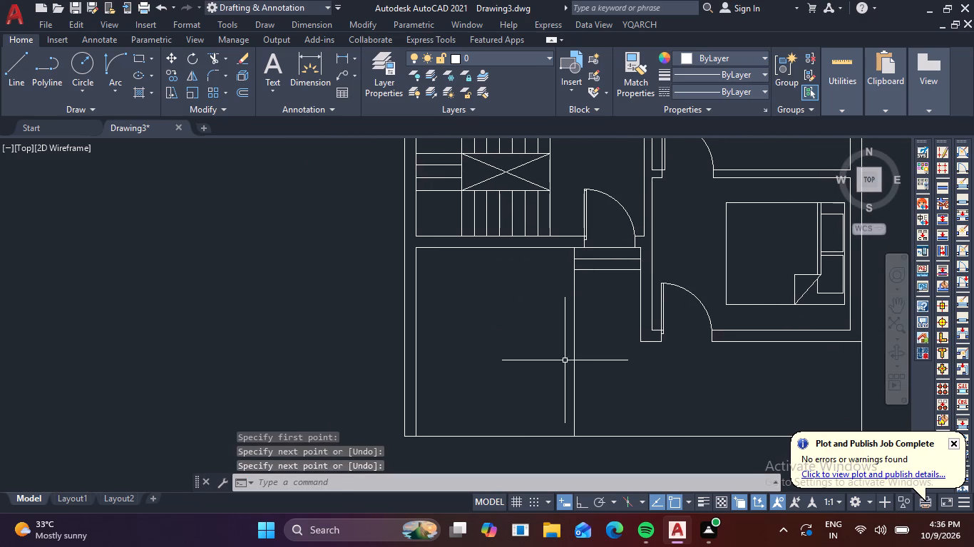
{"action": "key", "text": "h"}
{"action": "key", "text": "space"}
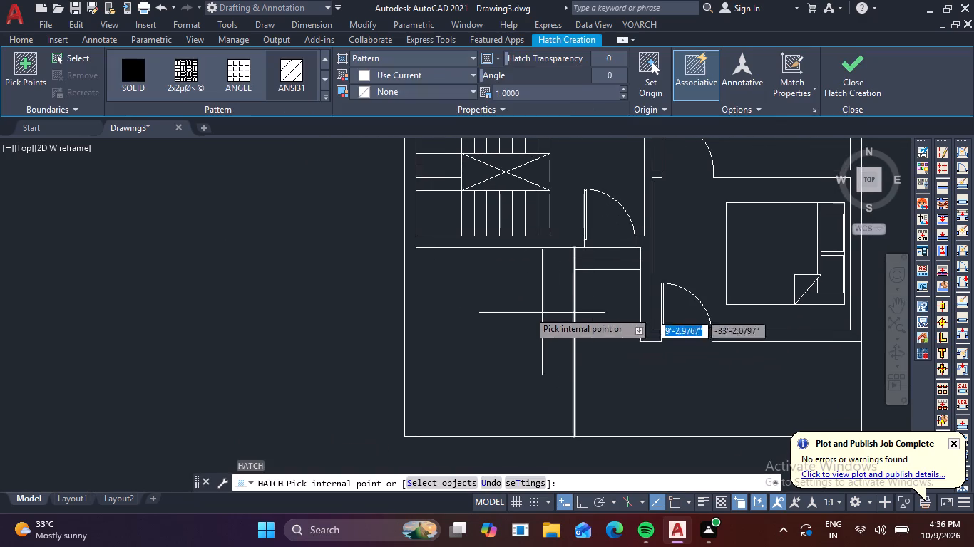
{"action": "left_click", "coordinate": [471, 77]}
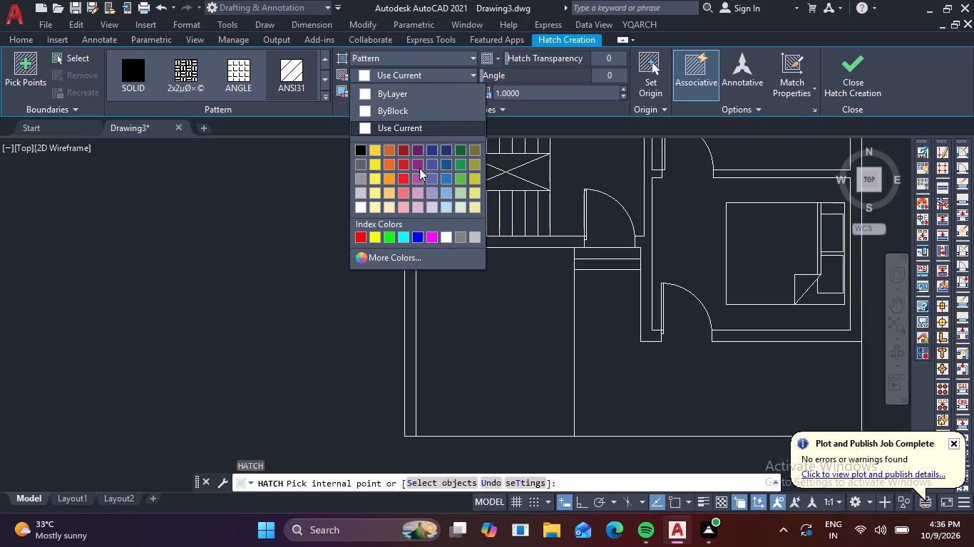
{"action": "left_click", "coordinate": [391, 239]}
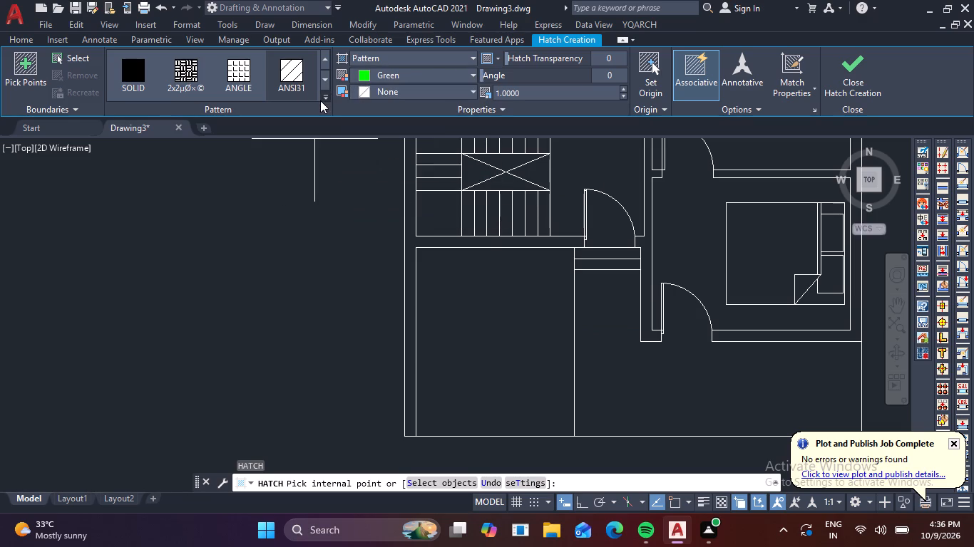
{"action": "left_click", "coordinate": [325, 99]}
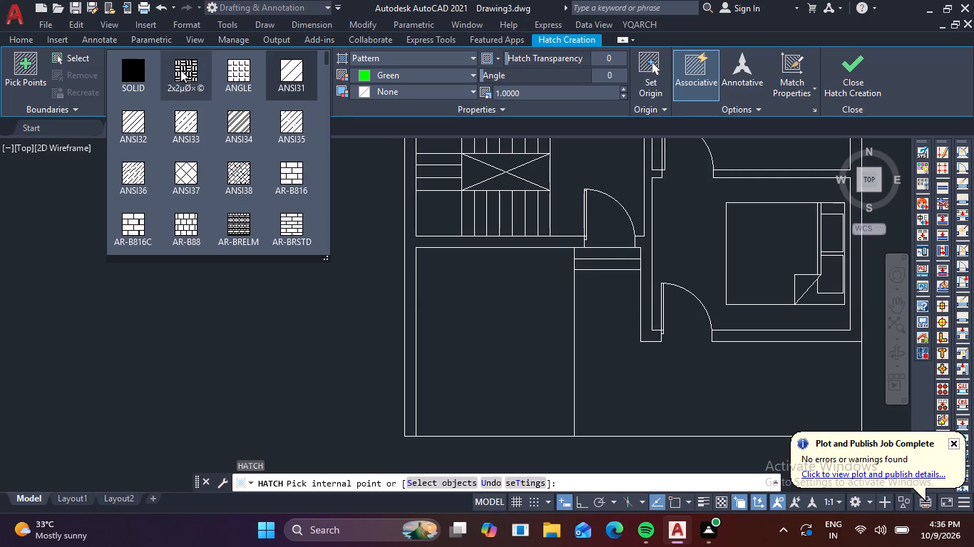
{"action": "scroll", "coordinate": [188, 164], "scroll_direction": "up", "scroll_amount": 2}
{"action": "scroll", "coordinate": [198, 184], "scroll_direction": "down", "scroll_amount": 2}
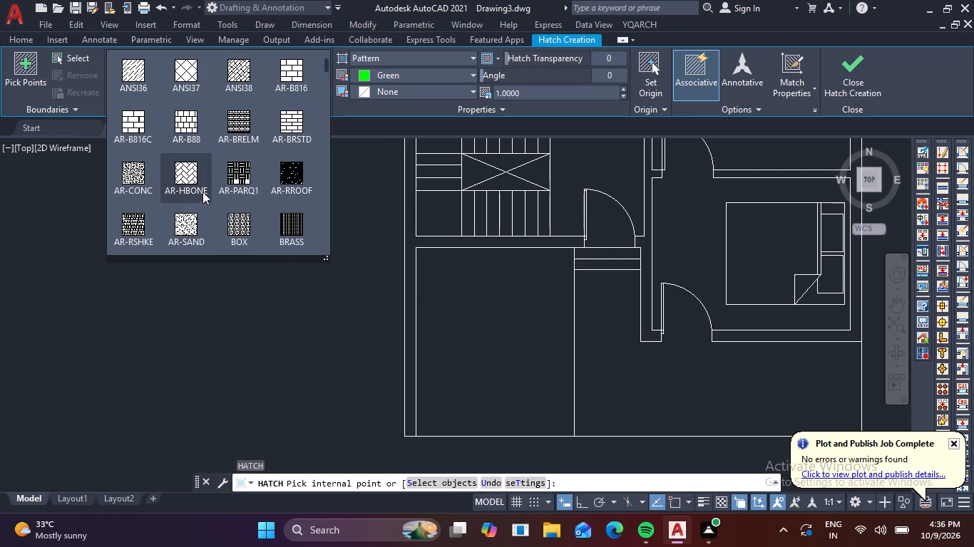
{"action": "scroll", "coordinate": [209, 194], "scroll_direction": "down", "scroll_amount": 1}
{"action": "left_click", "coordinate": [189, 174]}
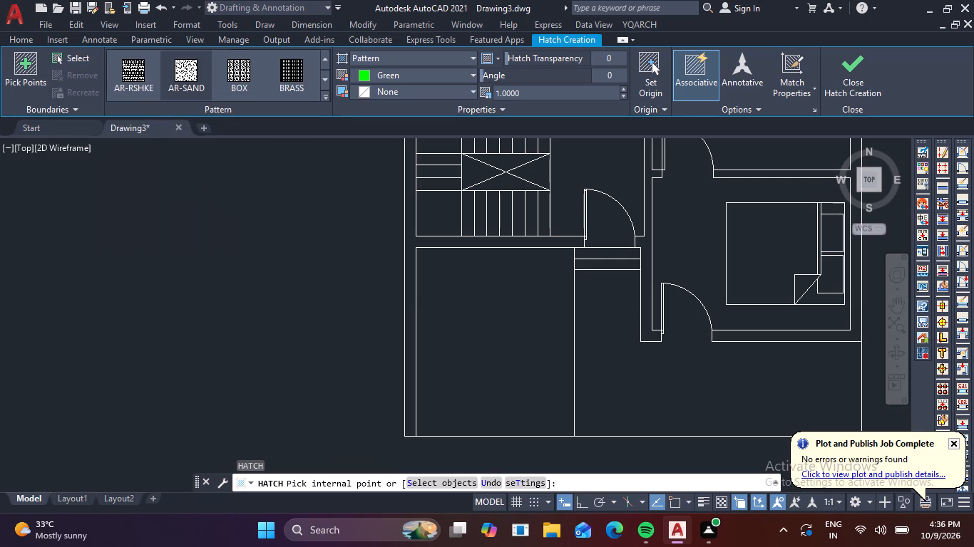
{"action": "left_click", "coordinate": [514, 317]}
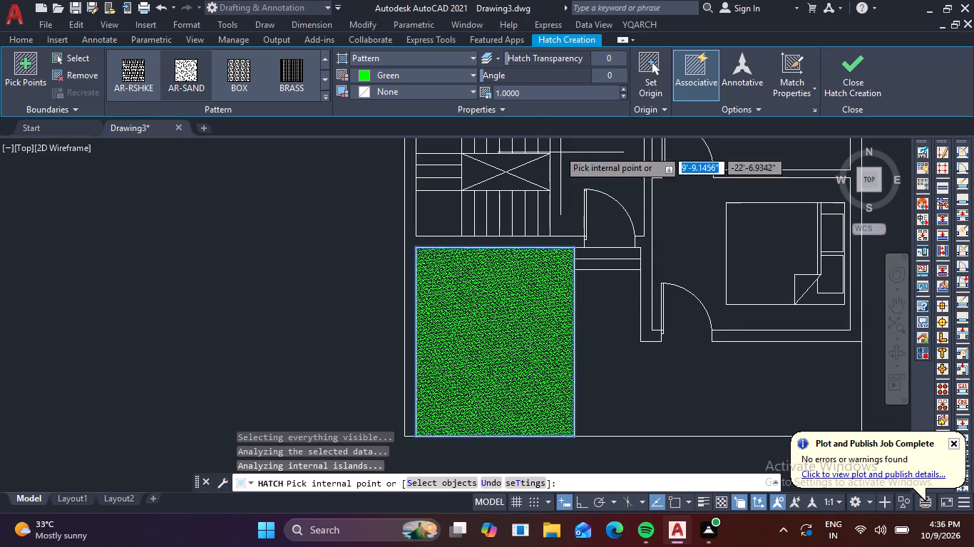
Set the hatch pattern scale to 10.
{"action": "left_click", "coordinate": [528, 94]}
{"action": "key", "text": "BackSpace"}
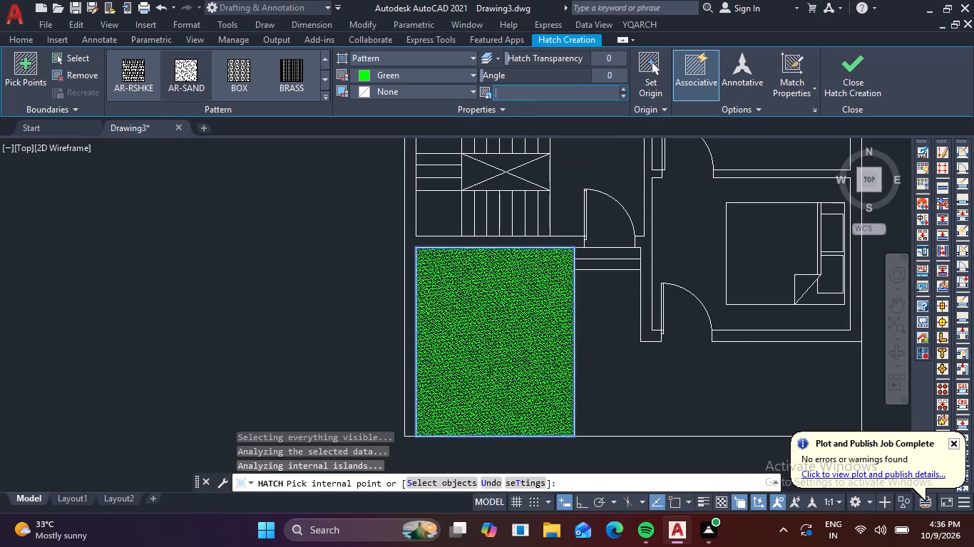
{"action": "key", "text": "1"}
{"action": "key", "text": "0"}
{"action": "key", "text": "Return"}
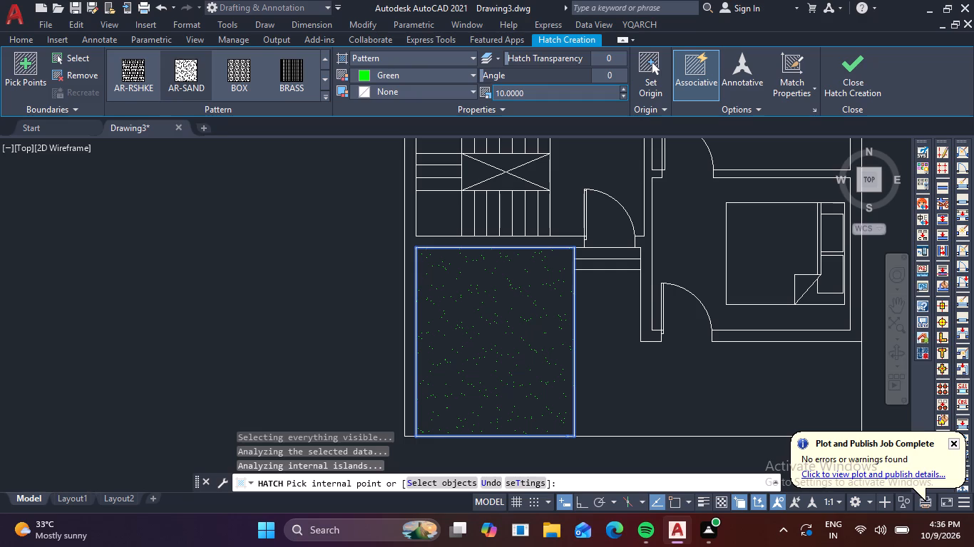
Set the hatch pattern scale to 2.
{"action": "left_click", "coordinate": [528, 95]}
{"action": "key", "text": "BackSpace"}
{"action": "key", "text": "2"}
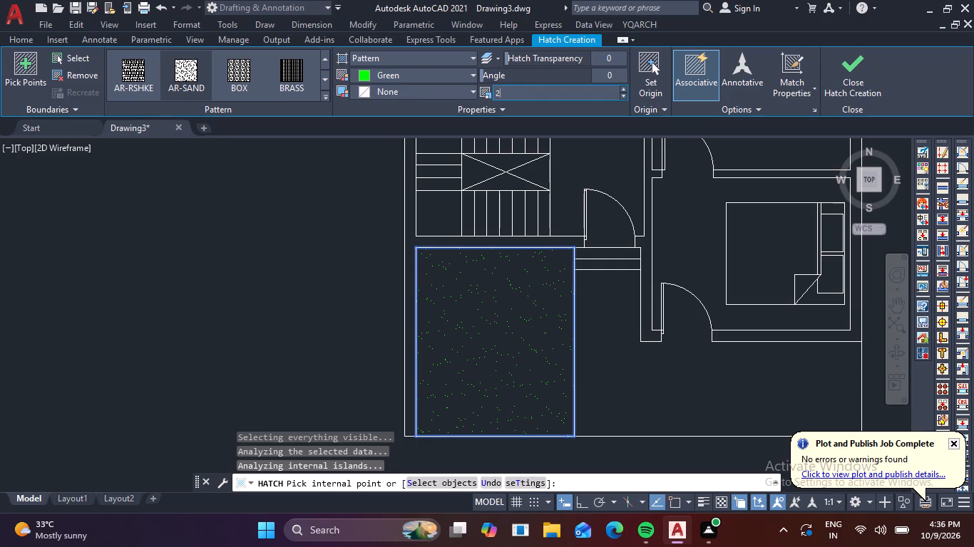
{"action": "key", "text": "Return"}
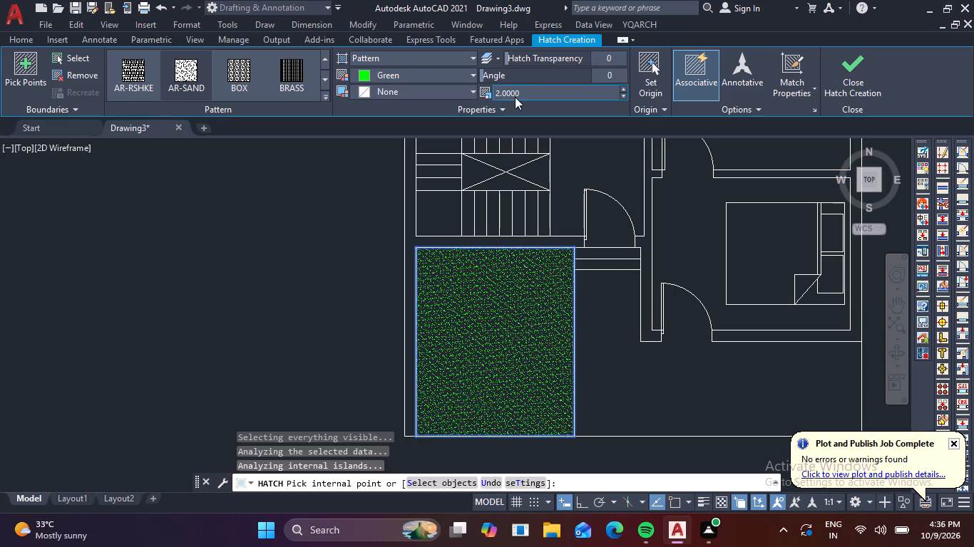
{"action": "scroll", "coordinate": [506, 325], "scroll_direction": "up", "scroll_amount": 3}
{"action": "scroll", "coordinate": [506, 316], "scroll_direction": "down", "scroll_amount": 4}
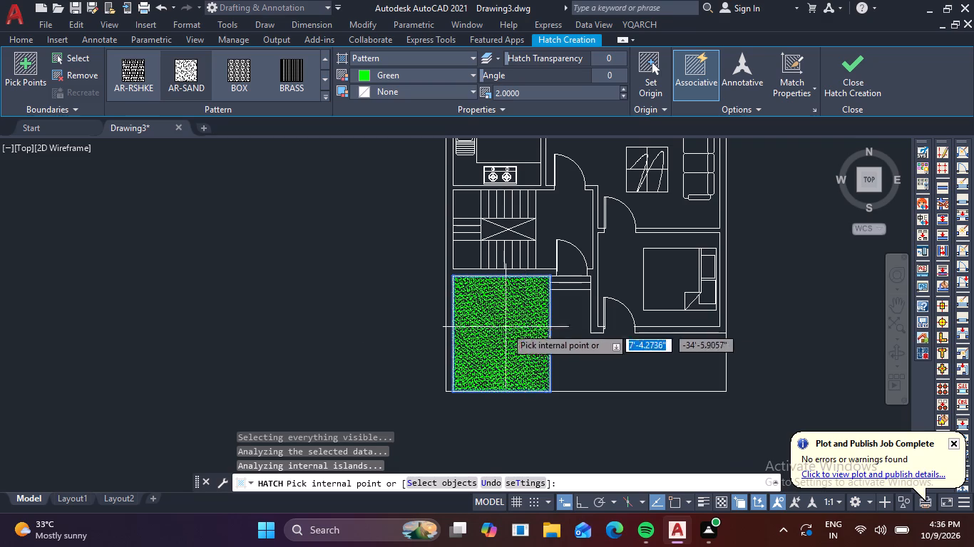
Change the green hatch's pattern to GOST_GLASS at a scale of 1 and finish the hatch.
{"action": "left_click", "coordinate": [327, 97]}
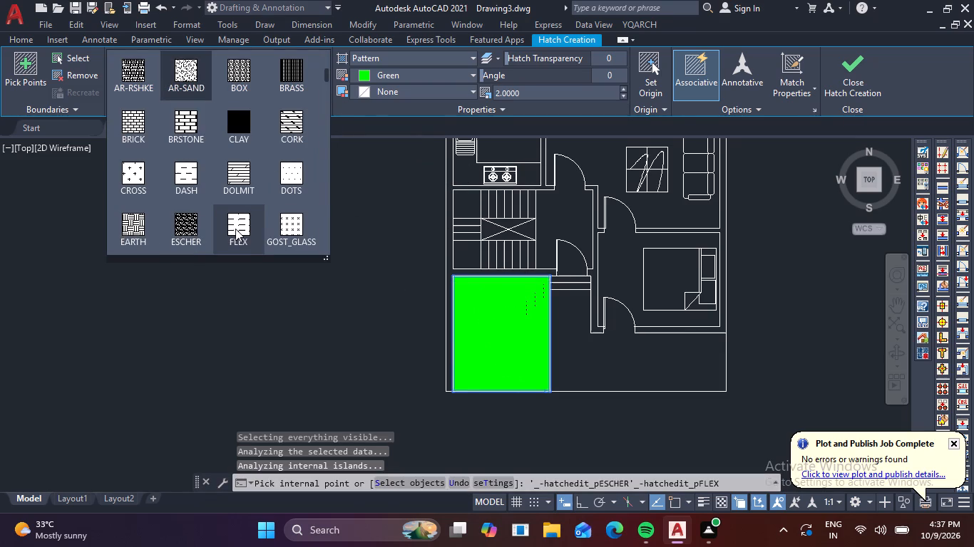
{"action": "left_click", "coordinate": [297, 225]}
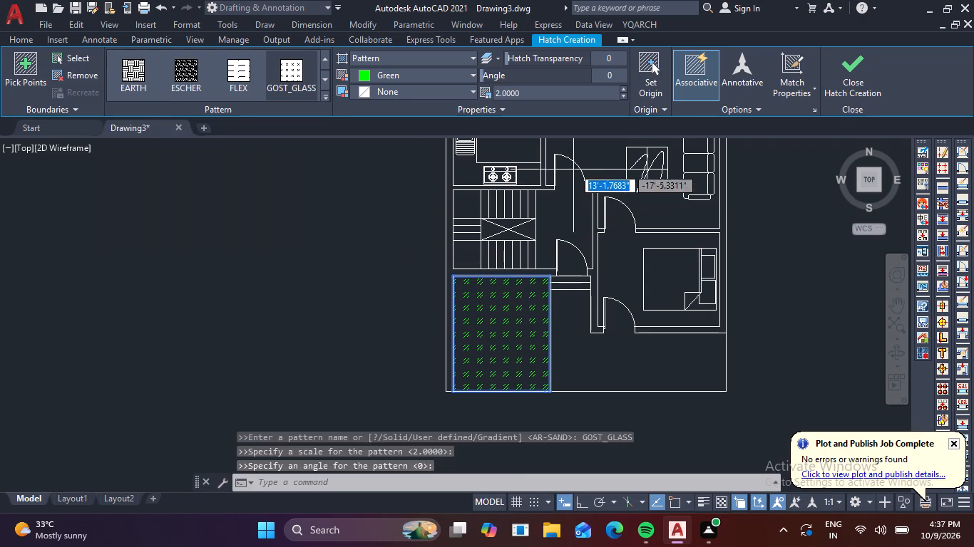
{"action": "left_click", "coordinate": [549, 93]}
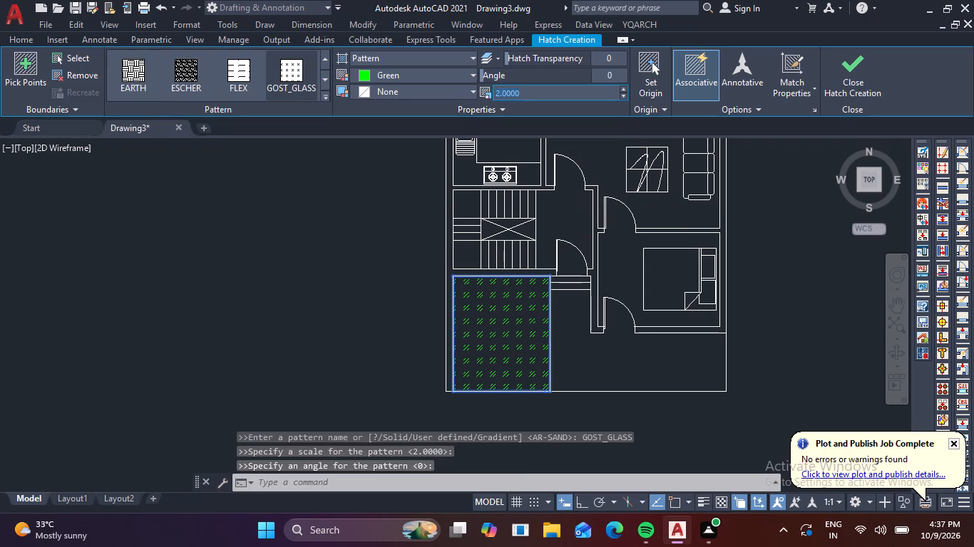
{"action": "key", "text": "BackSpace"}
{"action": "key", "text": "BackSpace"}
{"action": "key", "text": "1"}
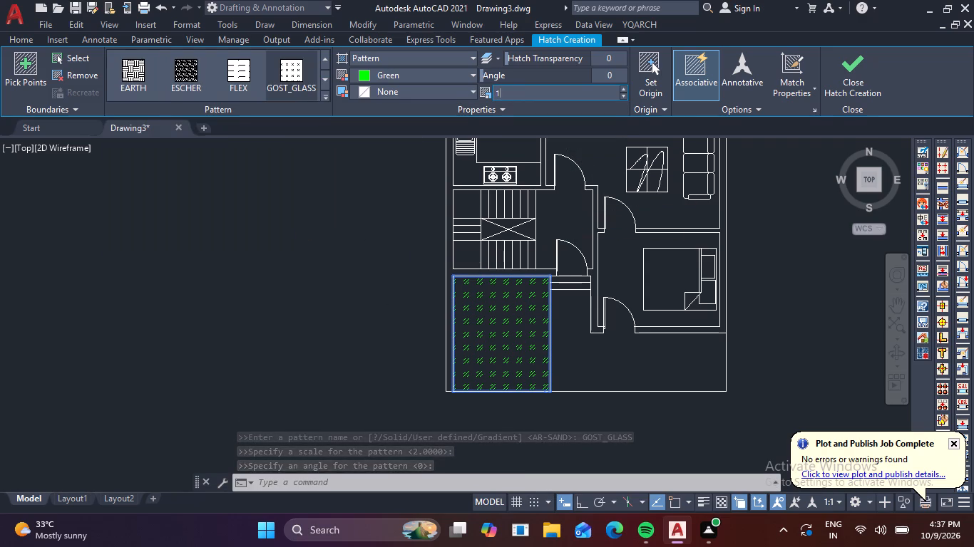
{"action": "key", "text": "Return"}
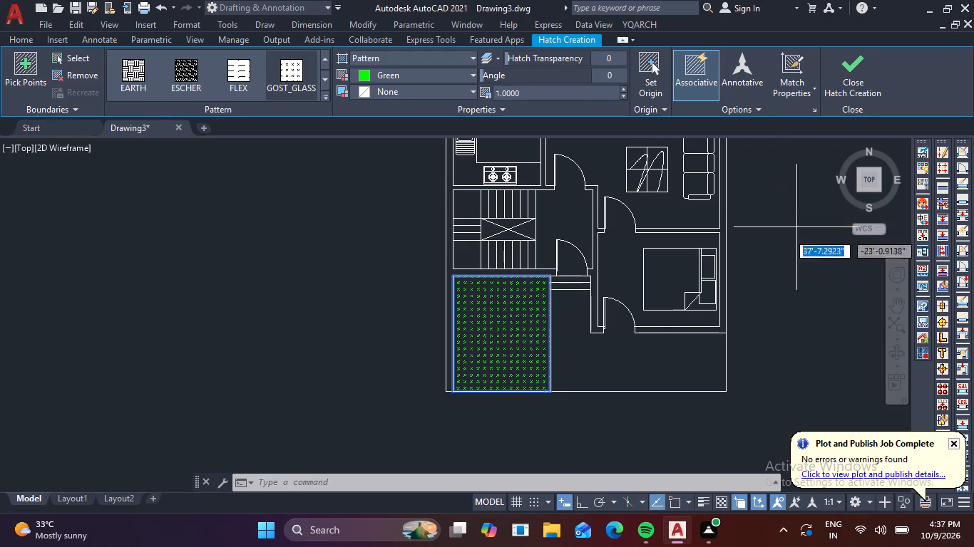
{"action": "left_click", "coordinate": [863, 80]}
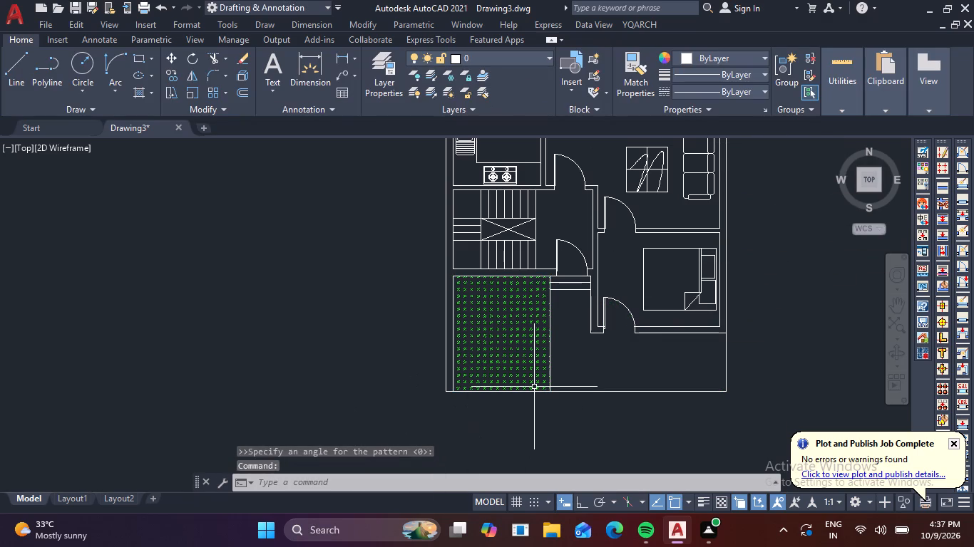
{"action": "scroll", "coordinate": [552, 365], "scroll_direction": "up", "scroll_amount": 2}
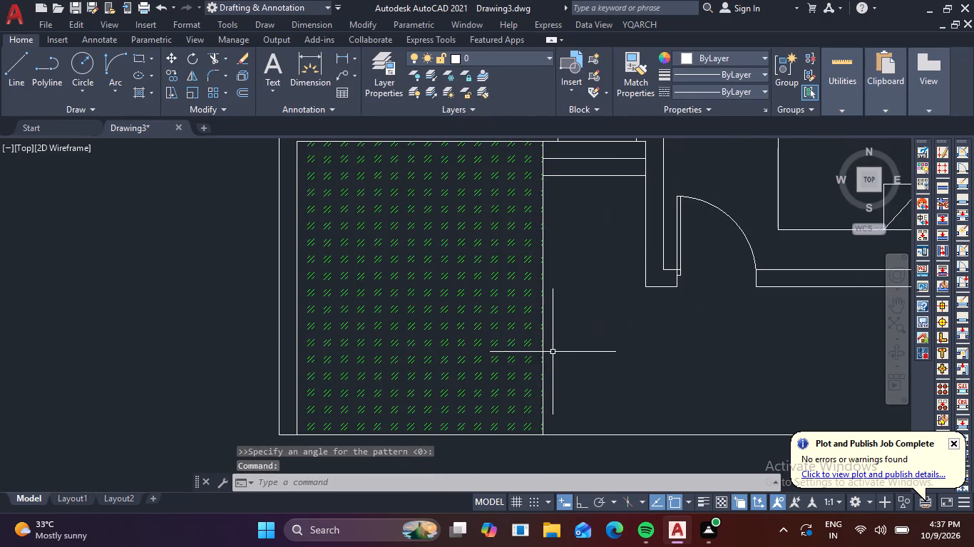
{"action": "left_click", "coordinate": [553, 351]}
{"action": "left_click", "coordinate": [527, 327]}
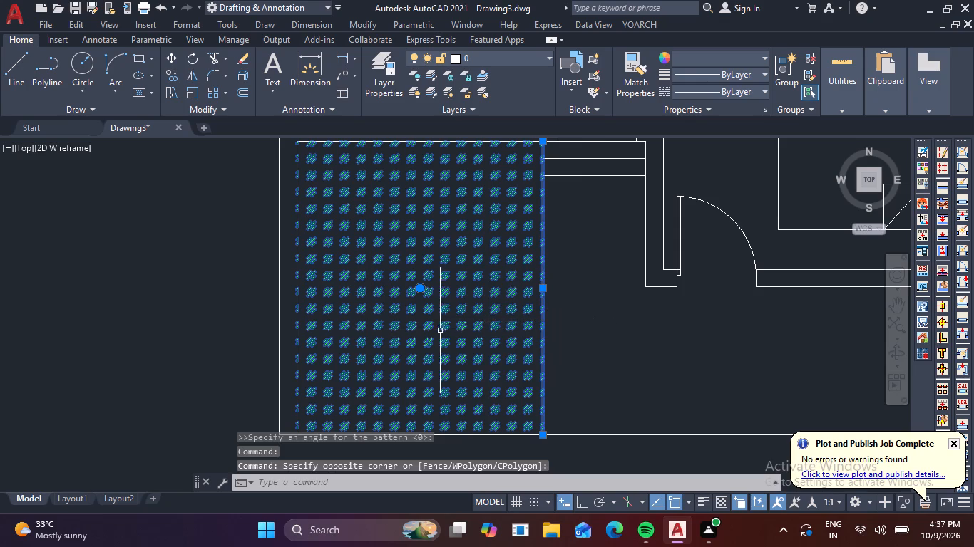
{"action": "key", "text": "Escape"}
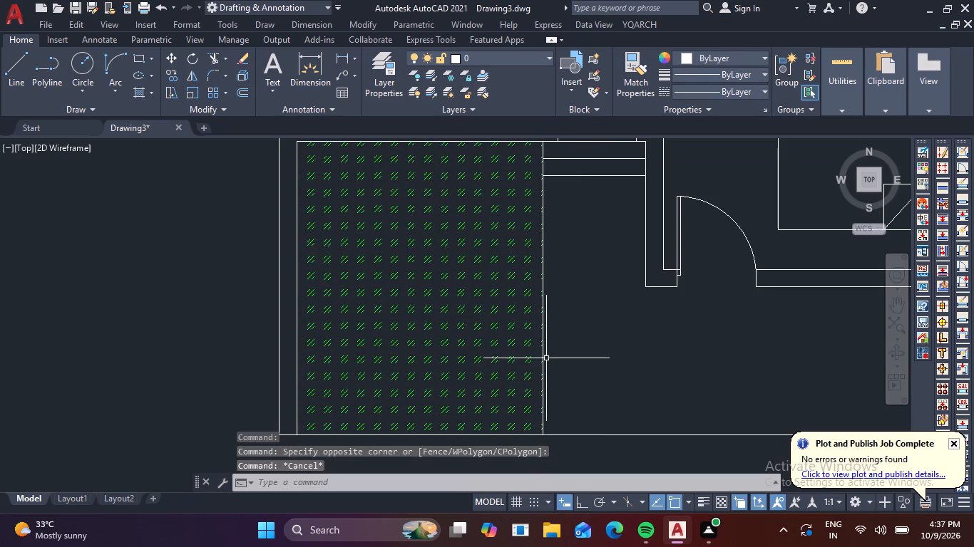
Change the colour of the east, north and west boundary lines around the hatched area to green.
{"action": "left_click", "coordinate": [541, 355]}
{"action": "middle_click_drag", "start_coordinate": [445, 217], "coordinate": [481, 301]}
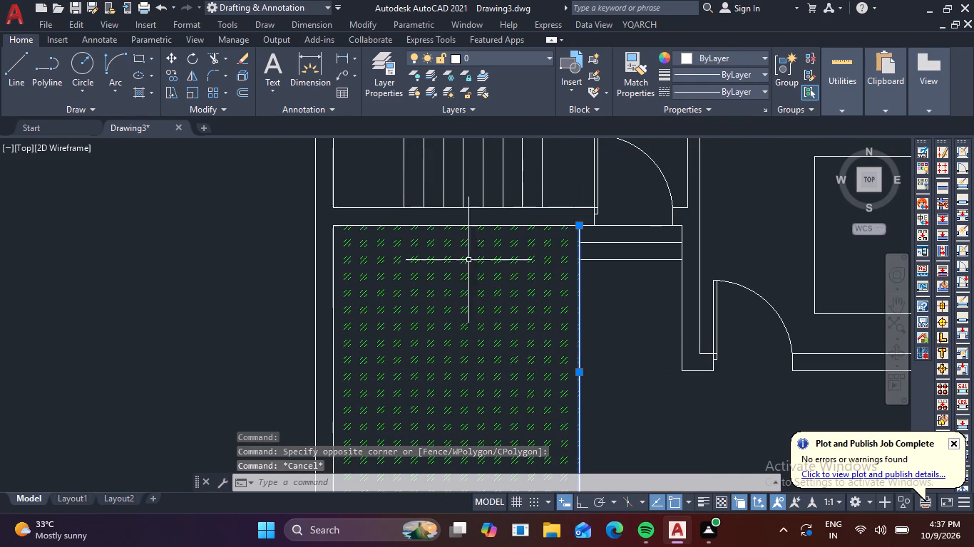
{"action": "left_click", "coordinate": [459, 224]}
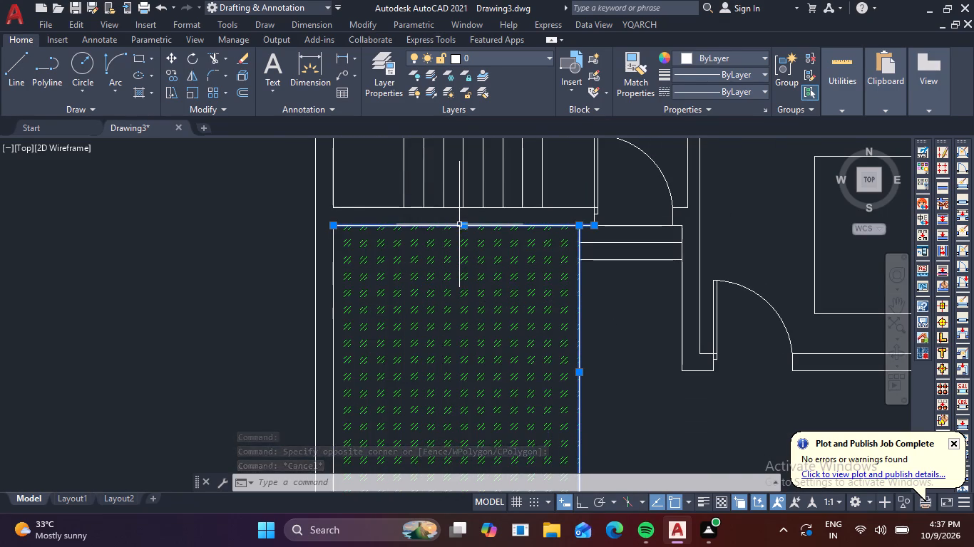
{"action": "left_click", "coordinate": [334, 251]}
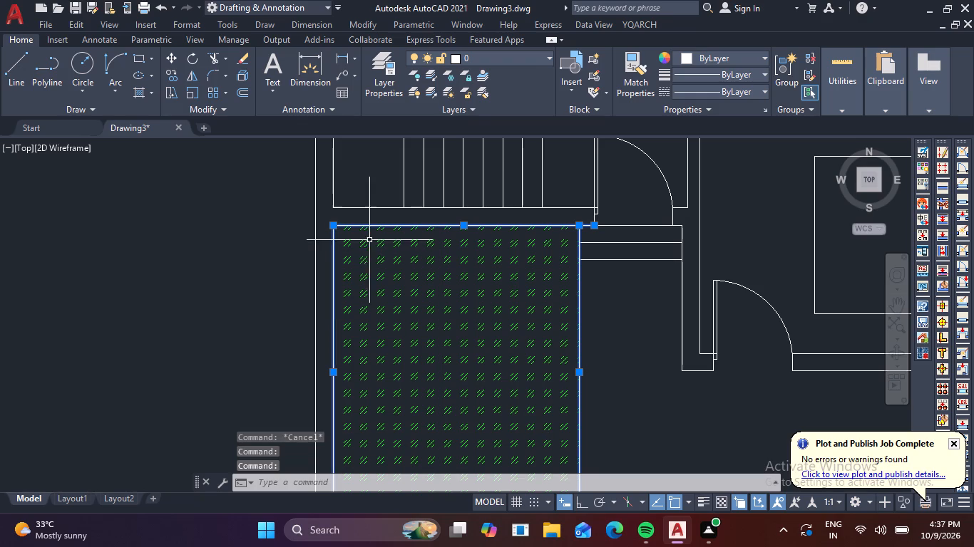
{"action": "left_click", "coordinate": [769, 57]}
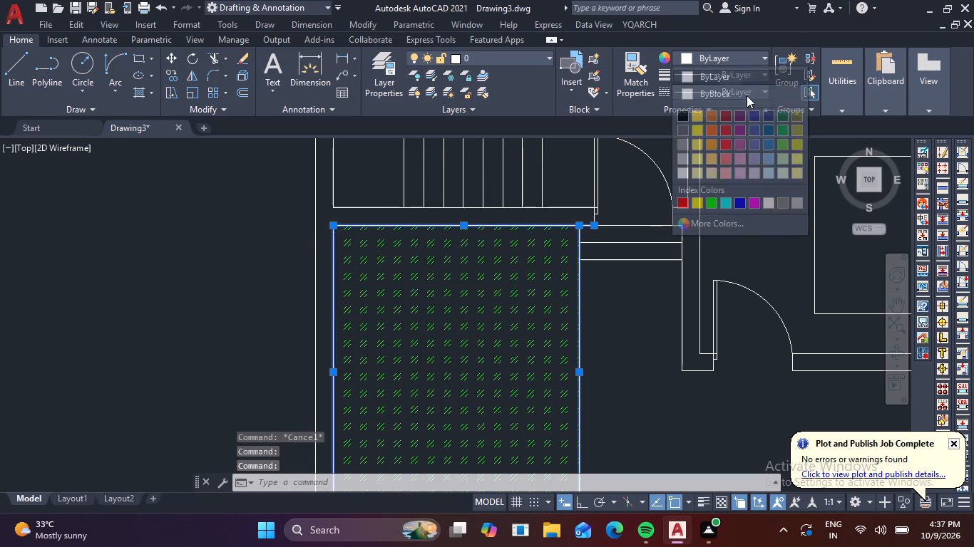
{"action": "left_click", "coordinate": [712, 202]}
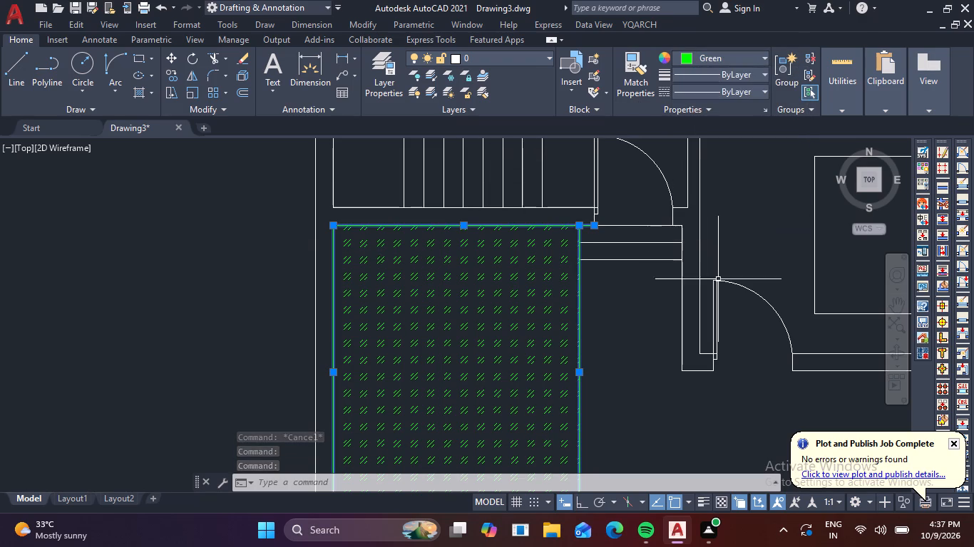
{"action": "key", "text": "Escape"}
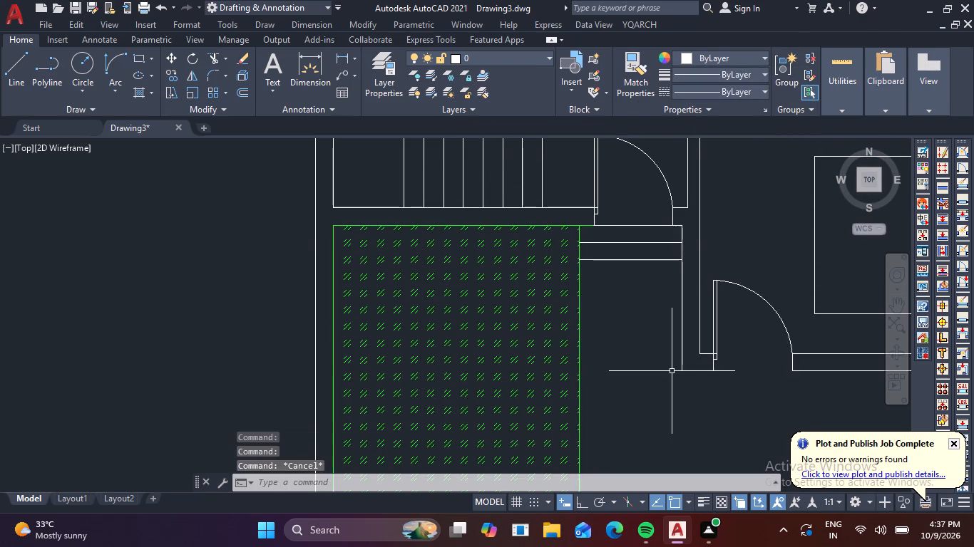
Delete the stray toilet block lying outside the floor plan's northwest corner.
{"action": "scroll", "coordinate": [671, 373], "scroll_direction": "down", "scroll_amount": 2}
{"action": "middle_click_drag", "start_coordinate": [689, 401], "coordinate": [625, 323]}
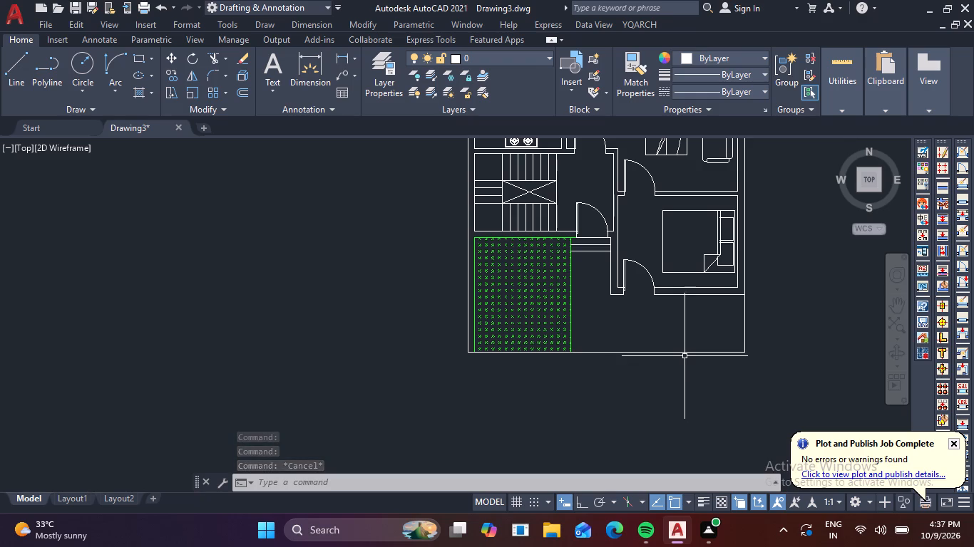
{"action": "scroll", "coordinate": [645, 355], "scroll_direction": "down", "scroll_amount": 1}
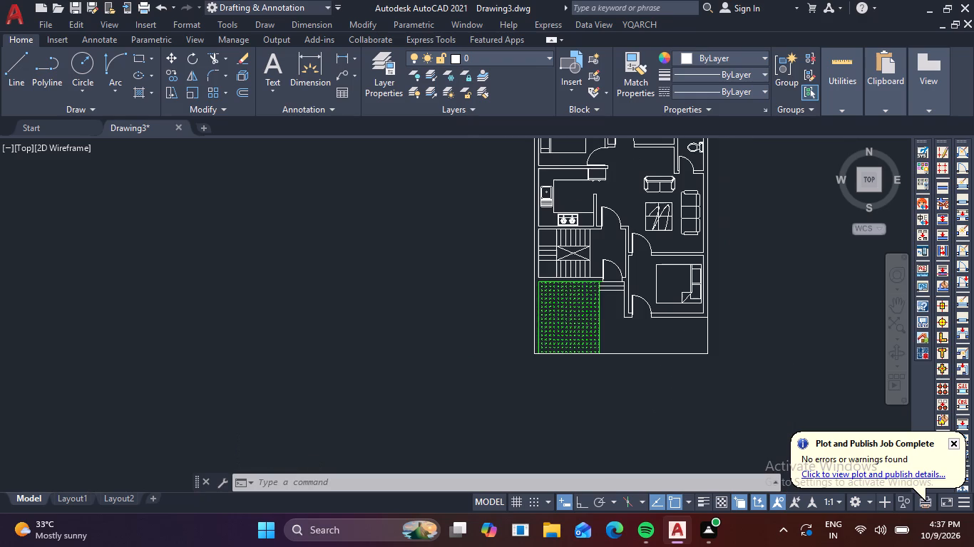
{"action": "middle_click_drag", "start_coordinate": [645, 353], "coordinate": [651, 454]}
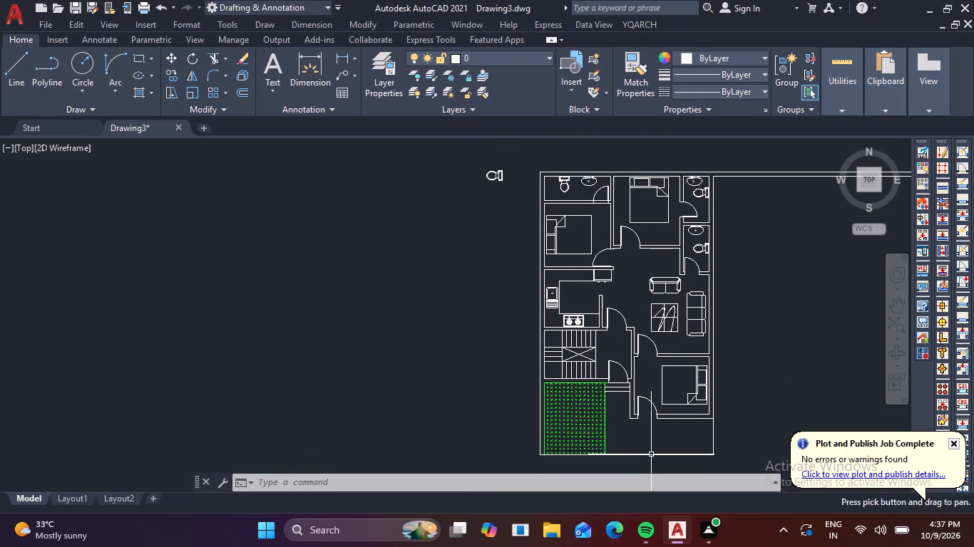
{"action": "left_click_drag", "start_coordinate": [512, 193], "coordinate": [493, 162]}
{"action": "left_click", "coordinate": [477, 151]}
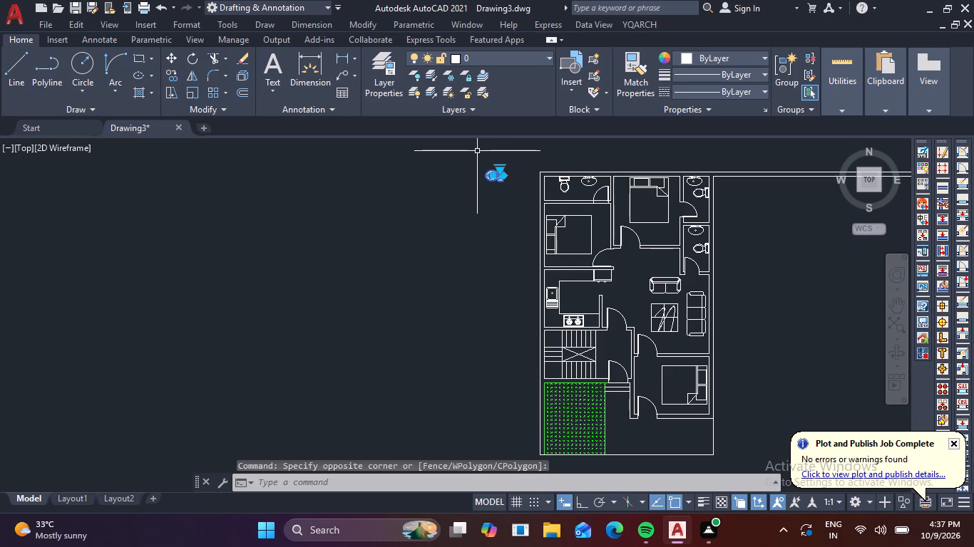
{"action": "key", "text": "Delete"}
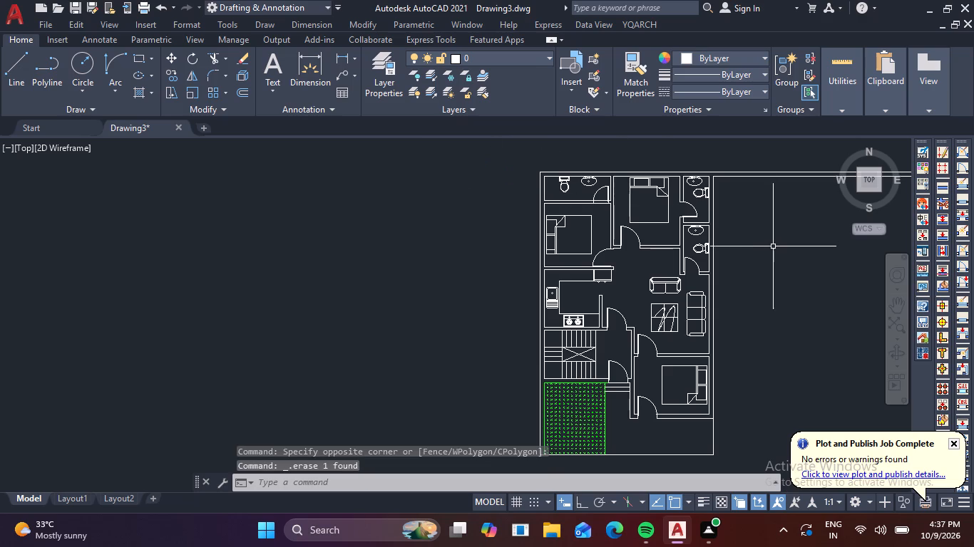
Offset the floor plan's outer east wall line 12' to the east.
{"action": "scroll", "coordinate": [773, 246], "scroll_direction": "down", "scroll_amount": 1}
{"action": "middle_click_drag", "start_coordinate": [773, 246], "coordinate": [533, 236]}
{"action": "scroll", "coordinate": [557, 222], "scroll_direction": "up", "scroll_amount": 2}
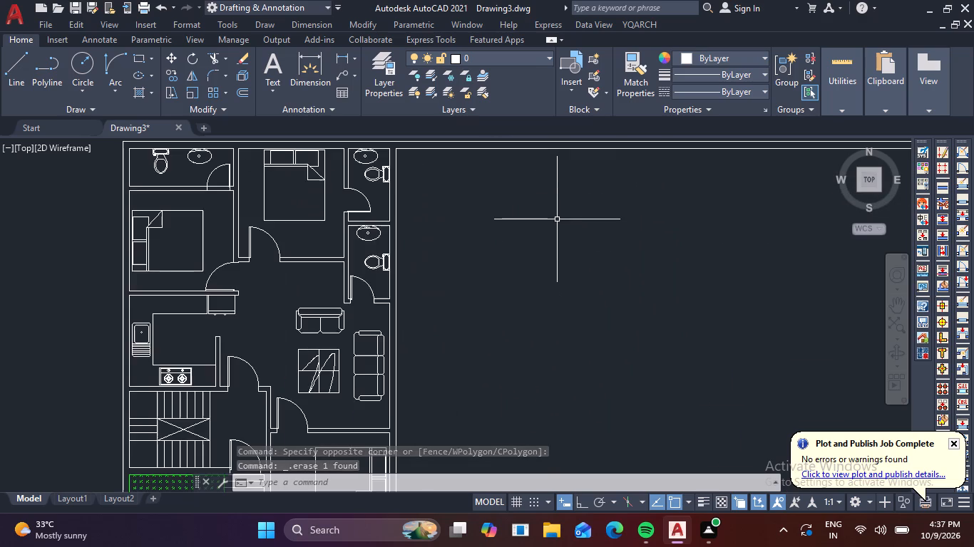
{"action": "middle_click_drag", "start_coordinate": [555, 209], "coordinate": [578, 274]}
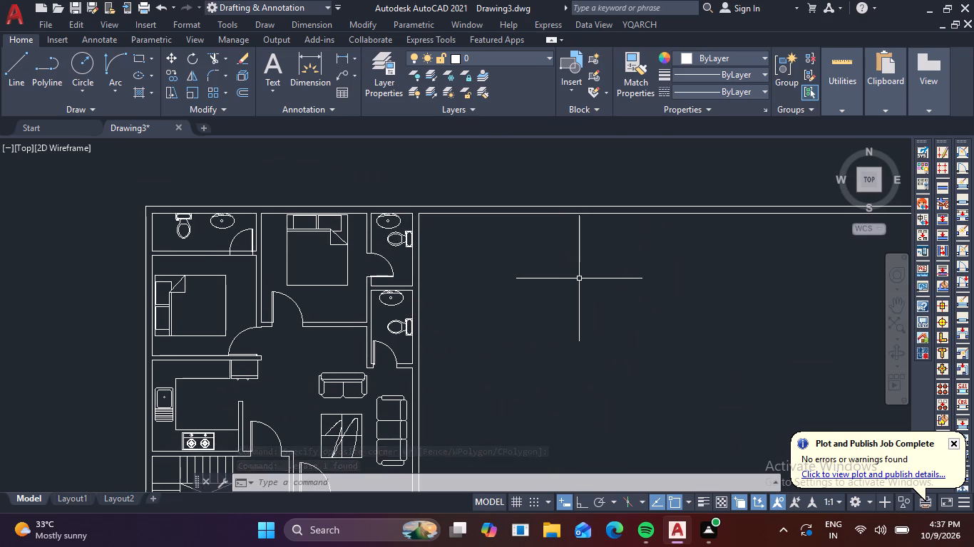
{"action": "key", "text": "o"}
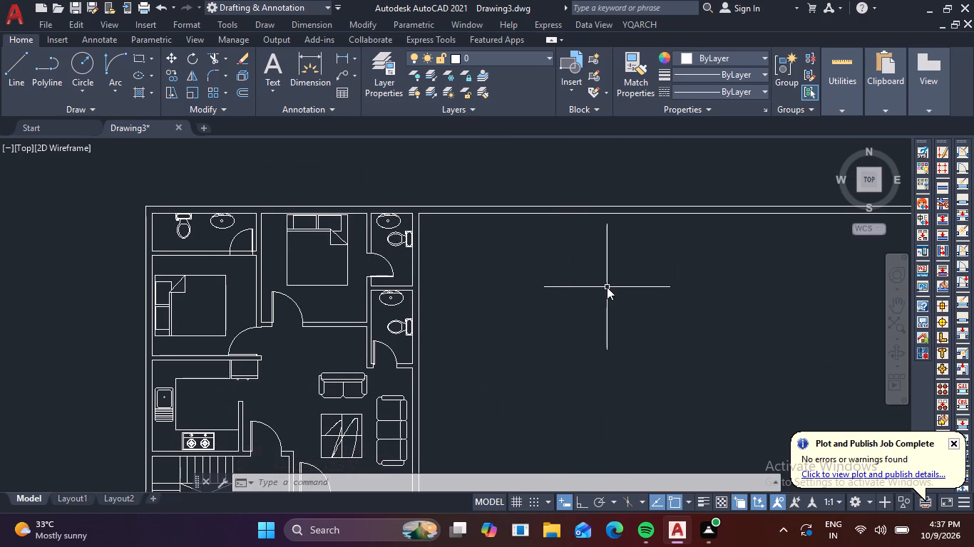
{"action": "key", "text": "Return"}
{"action": "type", "text": "12"}
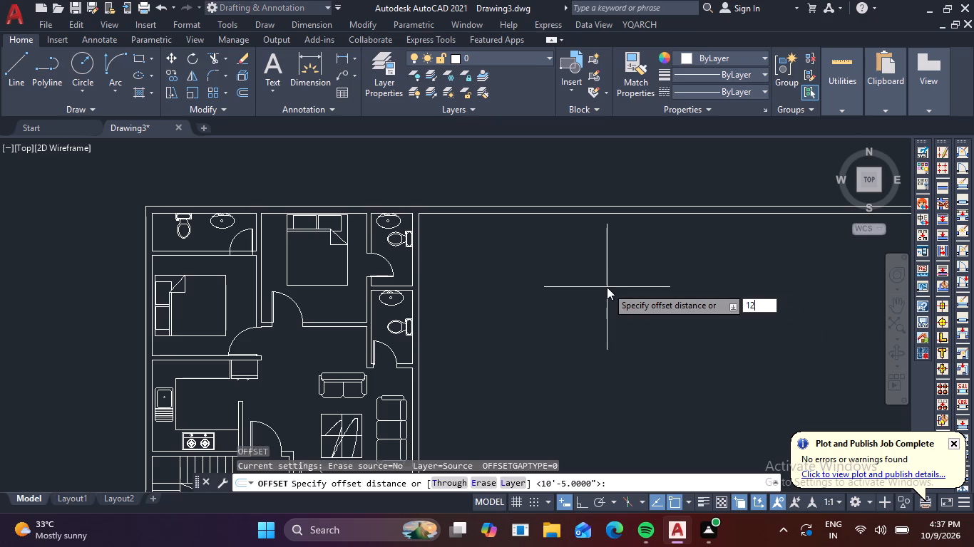
{"action": "key", "text": "apostrophe"}
{"action": "key", "text": "Return"}
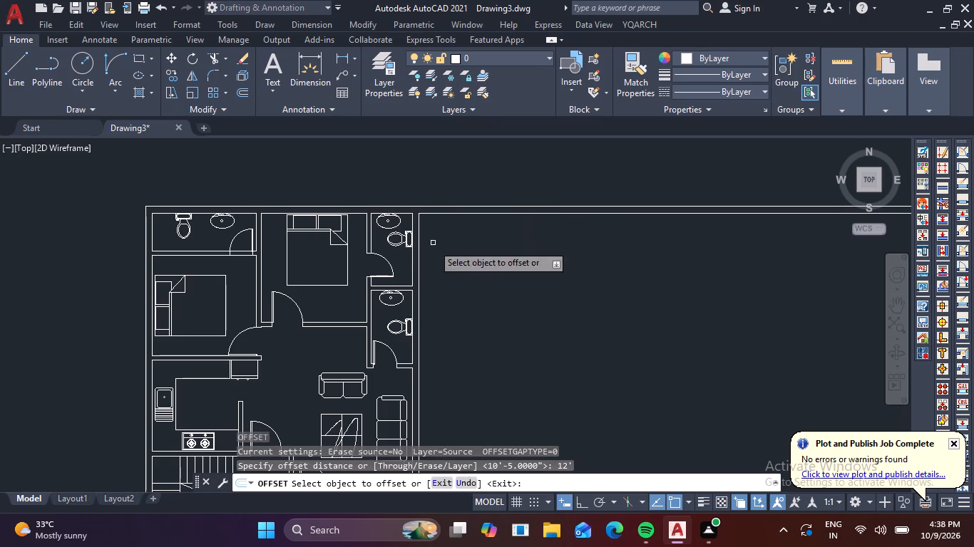
{"action": "left_click", "coordinate": [419, 257]}
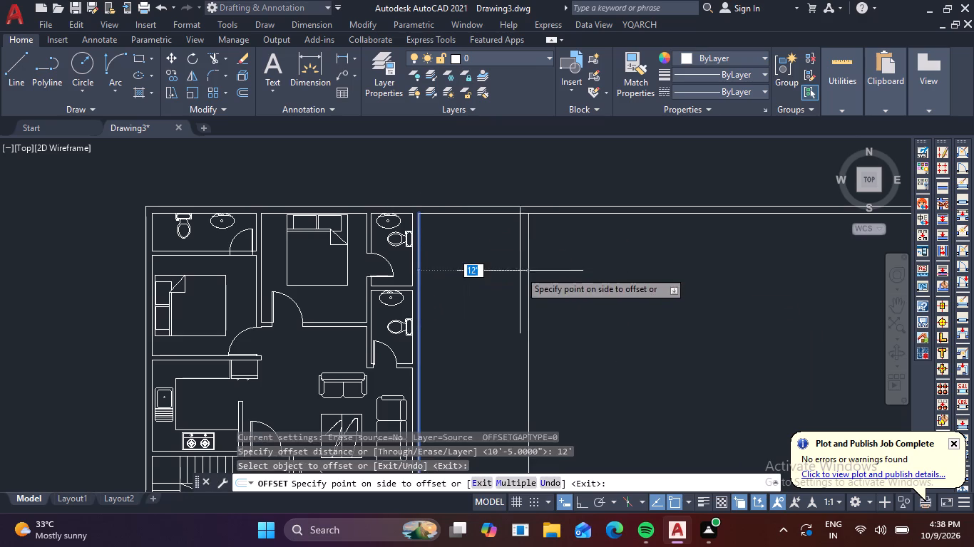
{"action": "left_click", "coordinate": [530, 272]}
{"action": "middle_click_drag", "start_coordinate": [641, 298], "coordinate": [655, 179]}
{"action": "scroll", "coordinate": [656, 177], "scroll_direction": "down", "scroll_amount": 2}
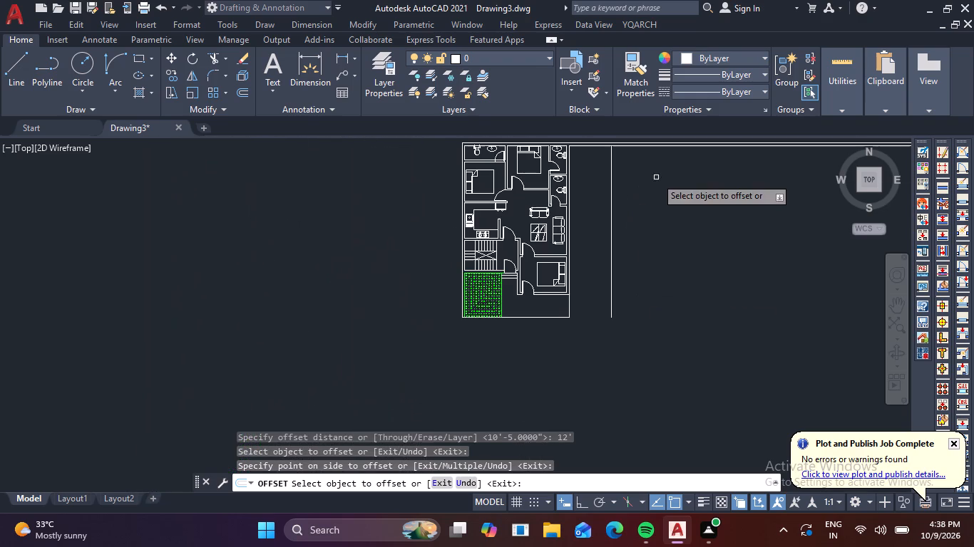
{"action": "middle_click_drag", "start_coordinate": [658, 214], "coordinate": [625, 373]}
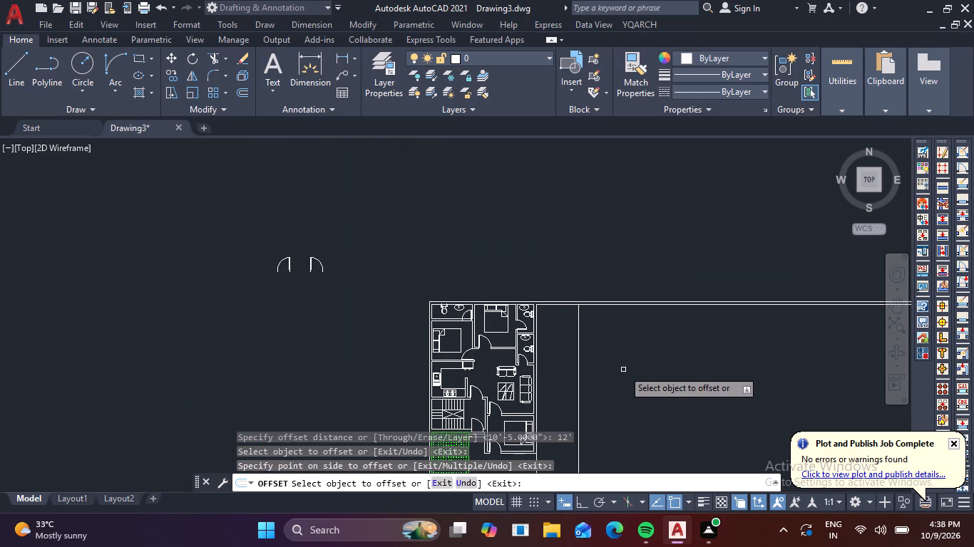
{"action": "key", "text": "Escape"}
Extend the newly offset east boundary line north to meet the floor plan's north wall.
{"action": "key", "text": "e"}
{"action": "key", "text": "x"}
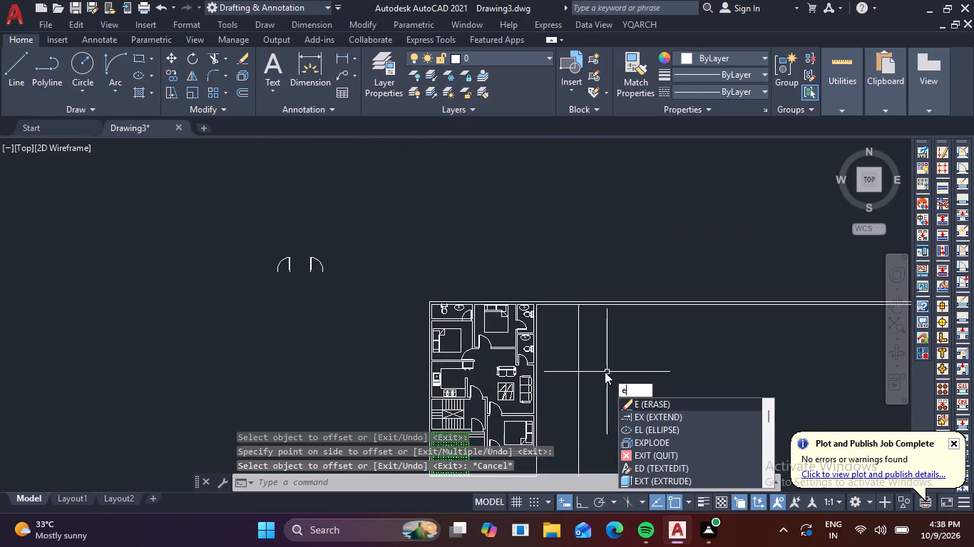
{"action": "key", "text": "space"}
{"action": "left_click", "coordinate": [577, 316]}
{"action": "scroll", "coordinate": [621, 346], "scroll_direction": "down", "scroll_amount": 1}
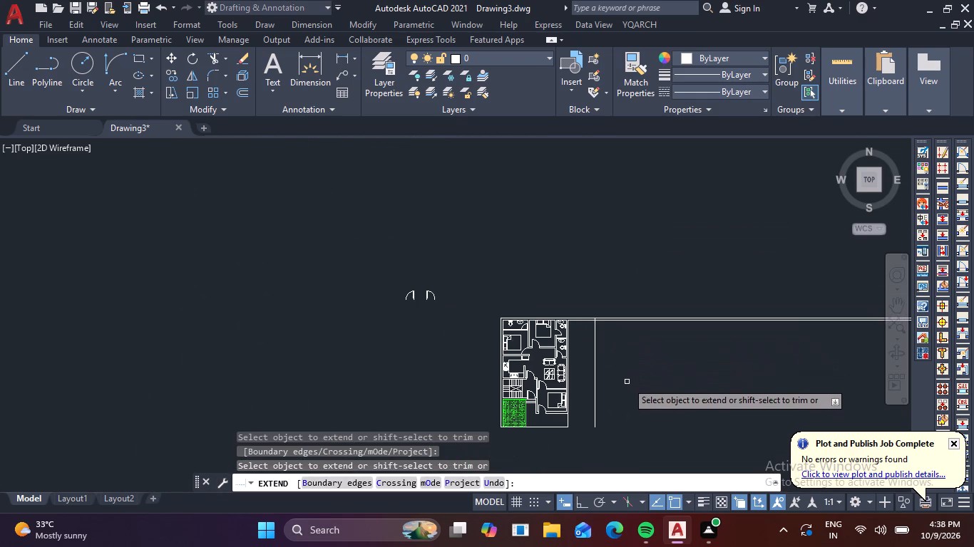
{"action": "middle_click_drag", "start_coordinate": [627, 386], "coordinate": [591, 286]}
{"action": "scroll", "coordinate": [627, 386], "scroll_direction": "down", "scroll_amount": 1}
{"action": "key", "text": "Escape"}
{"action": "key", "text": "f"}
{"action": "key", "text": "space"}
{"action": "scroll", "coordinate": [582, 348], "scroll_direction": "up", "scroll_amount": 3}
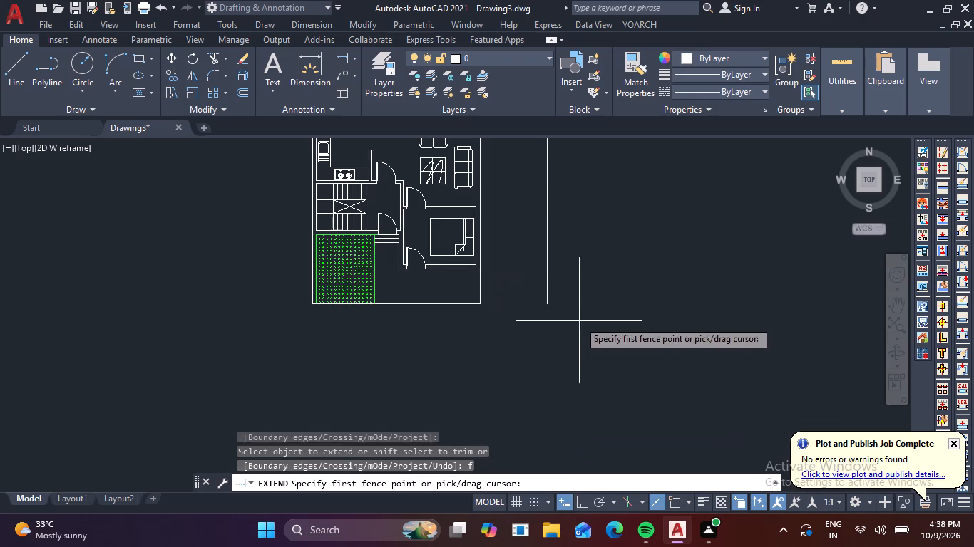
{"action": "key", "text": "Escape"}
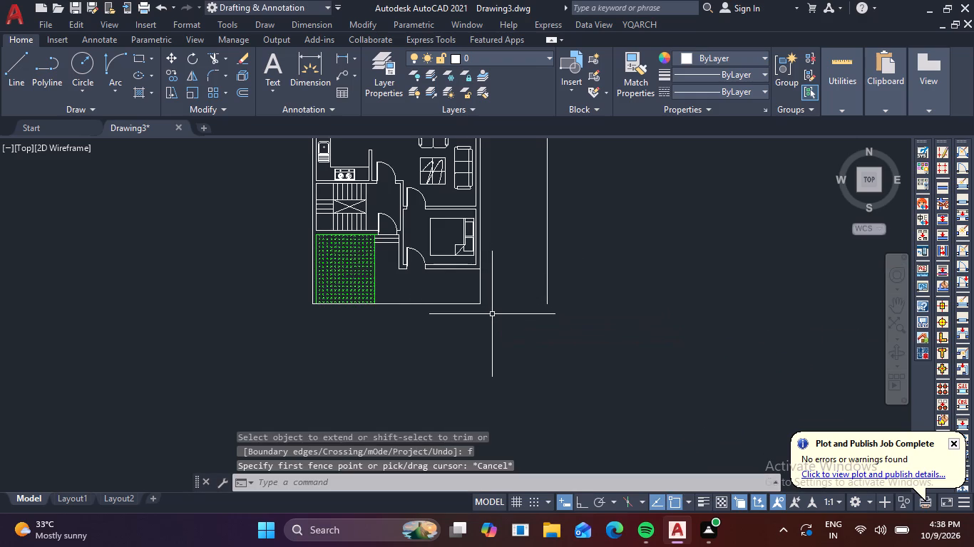
Fillet the plan's south boundary line with the new east boundary line to close the southeast corner.
{"action": "key", "text": "f"}
{"action": "key", "text": "space"}
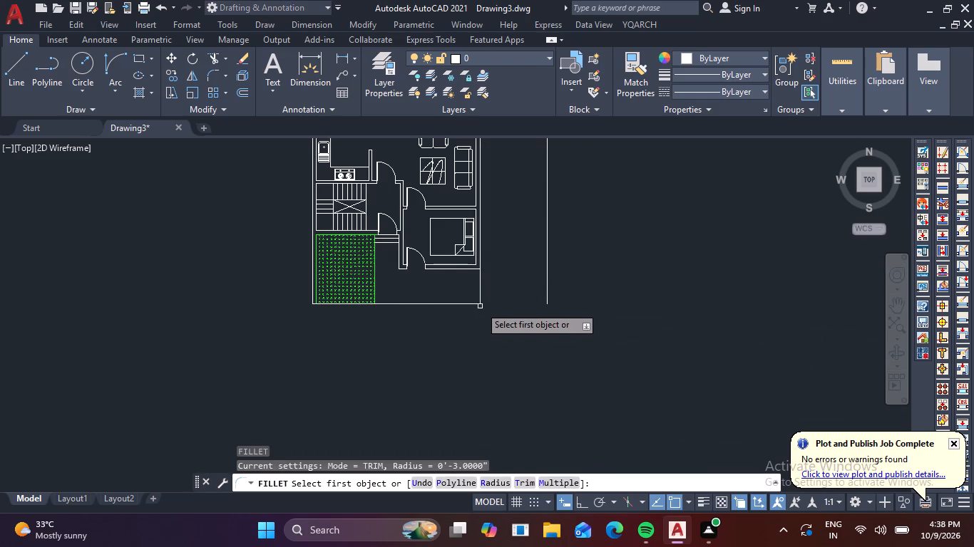
{"action": "left_click", "coordinate": [476, 304]}
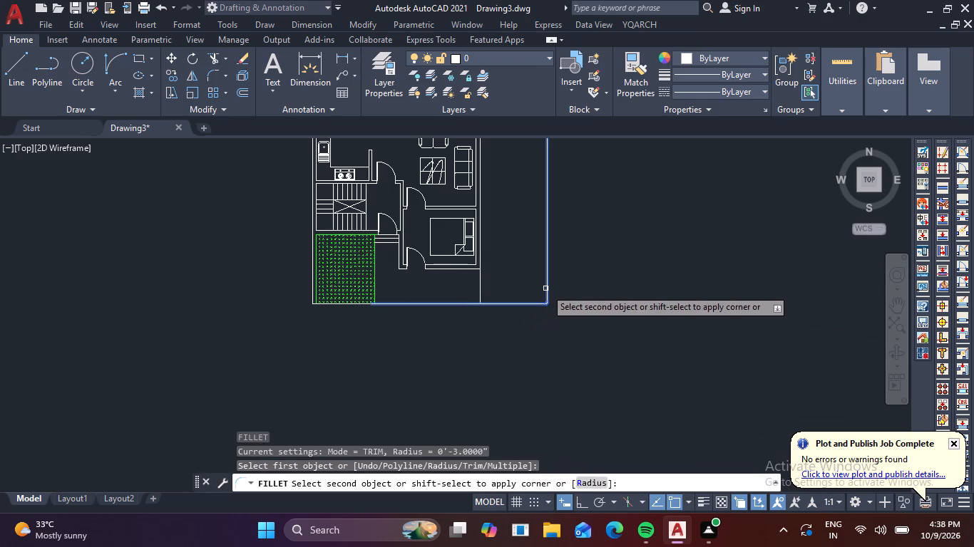
{"action": "left_click", "coordinate": [545, 288]}
{"action": "key", "text": "Escape"}
Trim off both north wall lines where they run east past the new east boundary line.
{"action": "scroll", "coordinate": [632, 303], "scroll_direction": "down", "scroll_amount": 1}
{"action": "middle_click_drag", "start_coordinate": [632, 297], "coordinate": [618, 348]}
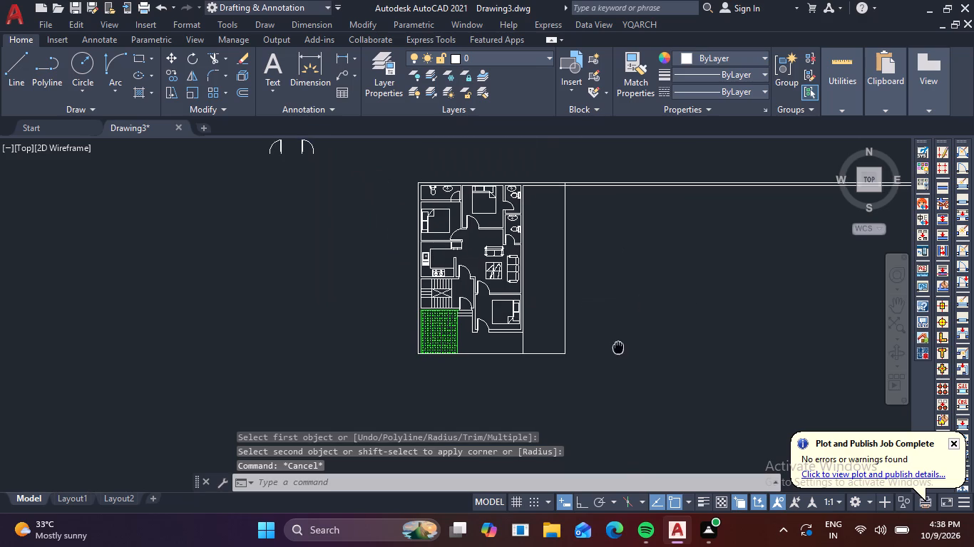
{"action": "middle_click_drag", "start_coordinate": [618, 348], "coordinate": [619, 349]}
{"action": "type", "text": "tr"}
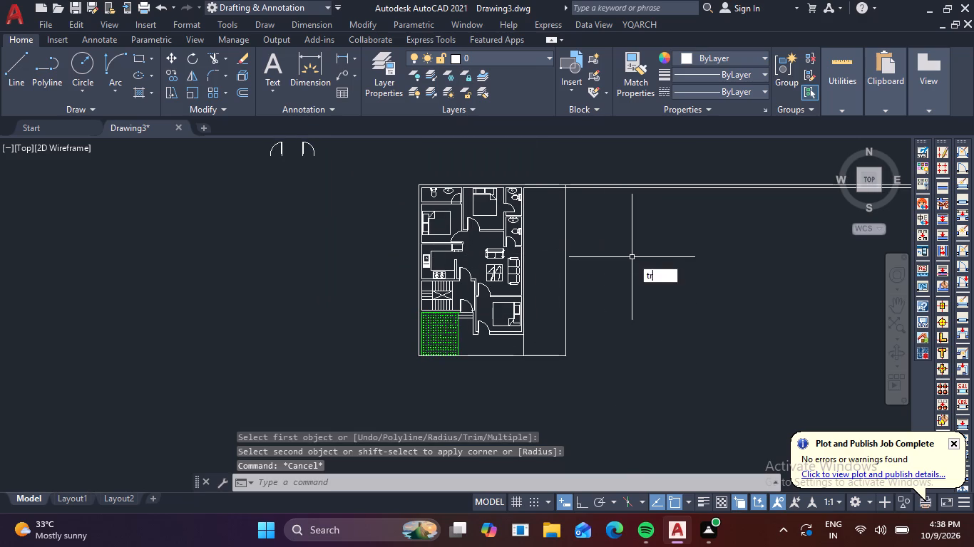
{"action": "key", "text": "space"}
{"action": "left_click_drag", "start_coordinate": [625, 203], "coordinate": [622, 164]}
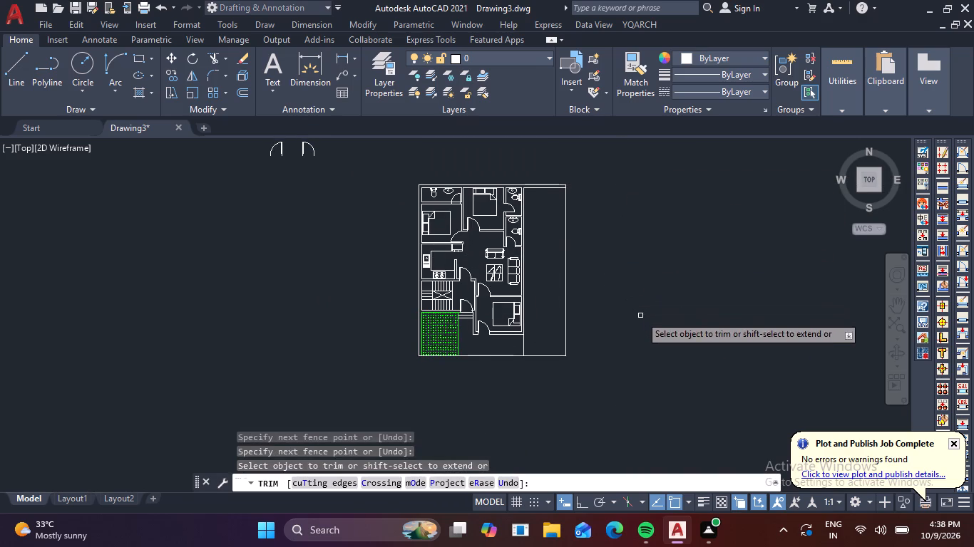
{"action": "key", "text": "Escape"}
Delete the two loose door symbols lying outside the plan to the northwest.
{"action": "middle_click_drag", "start_coordinate": [342, 183], "coordinate": [376, 236]}
{"action": "left_click", "coordinate": [380, 232]}
{"action": "left_click", "coordinate": [275, 160]}
{"action": "key", "text": "Delete"}
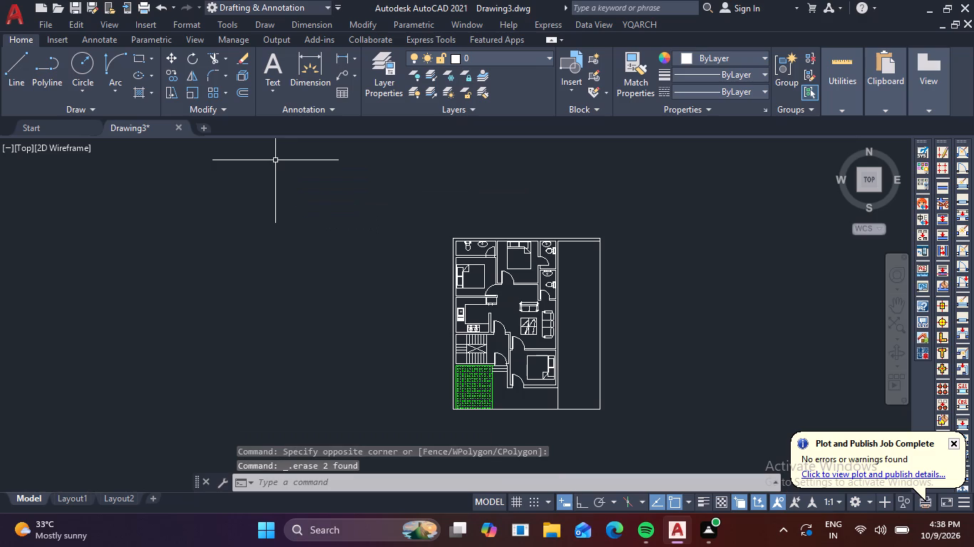
{"action": "key", "text": "Delete"}
Insert the Vehicles - Imperial block in the empty space west of the floor plan.
{"action": "scroll", "coordinate": [478, 312], "scroll_direction": "up", "scroll_amount": 2}
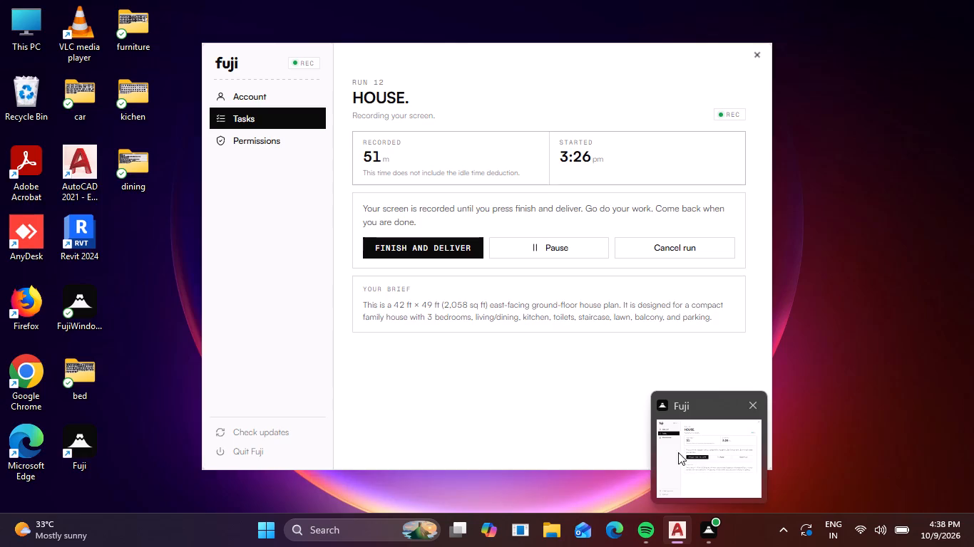
{"action": "middle_click_drag", "start_coordinate": [698, 321], "coordinate": [598, 243]}
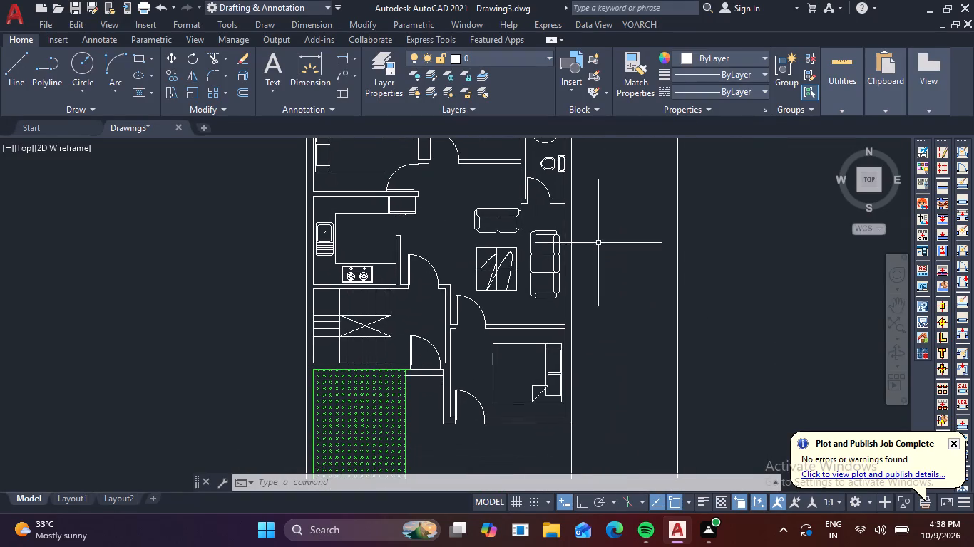
{"action": "scroll", "coordinate": [635, 289], "scroll_direction": "down", "scroll_amount": 1}
{"action": "middle_click_drag", "start_coordinate": [658, 313], "coordinate": [616, 350]}
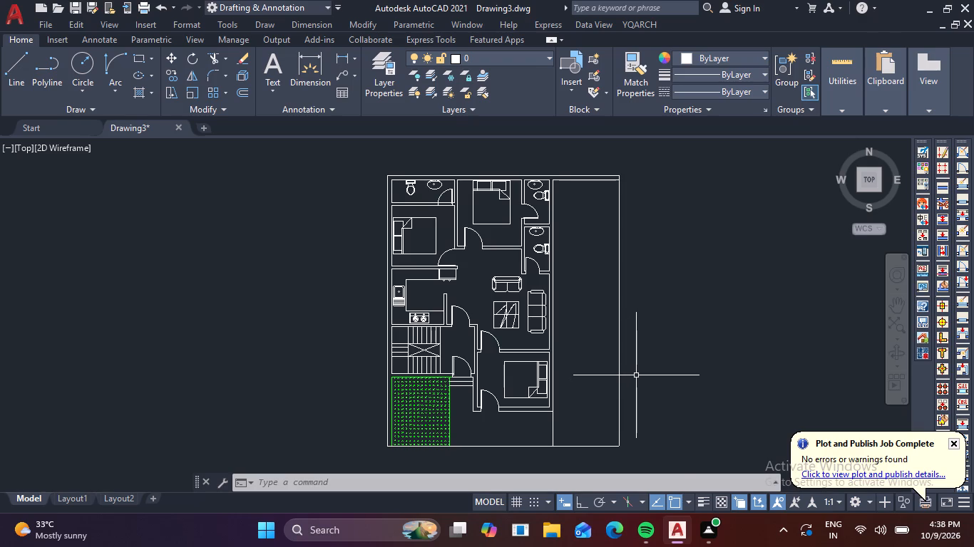
{"action": "key", "text": "ctrl+3"}
{"action": "left_click_drag", "start_coordinate": [597, 328], "coordinate": [577, 327]}
{"action": "left_click", "coordinate": [168, 273]}
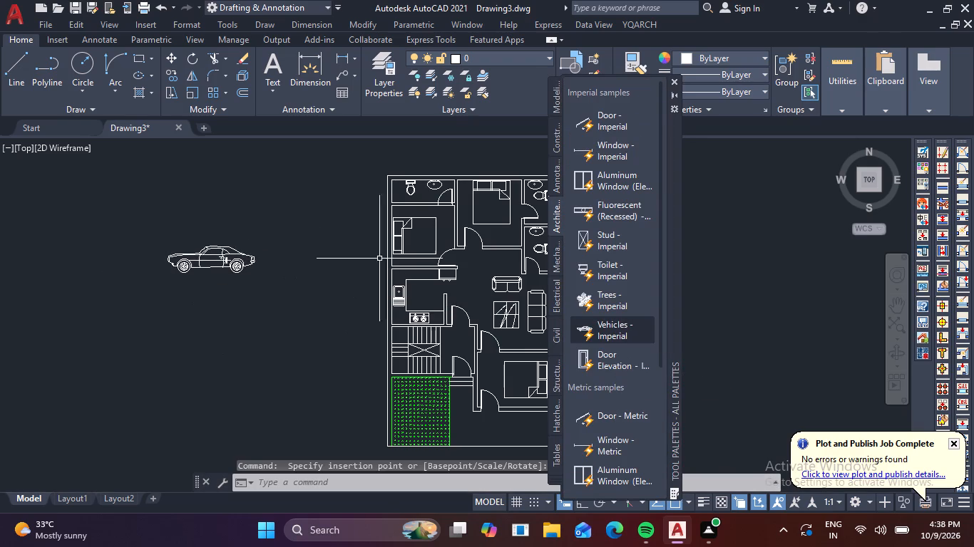
{"action": "left_click", "coordinate": [675, 80]}
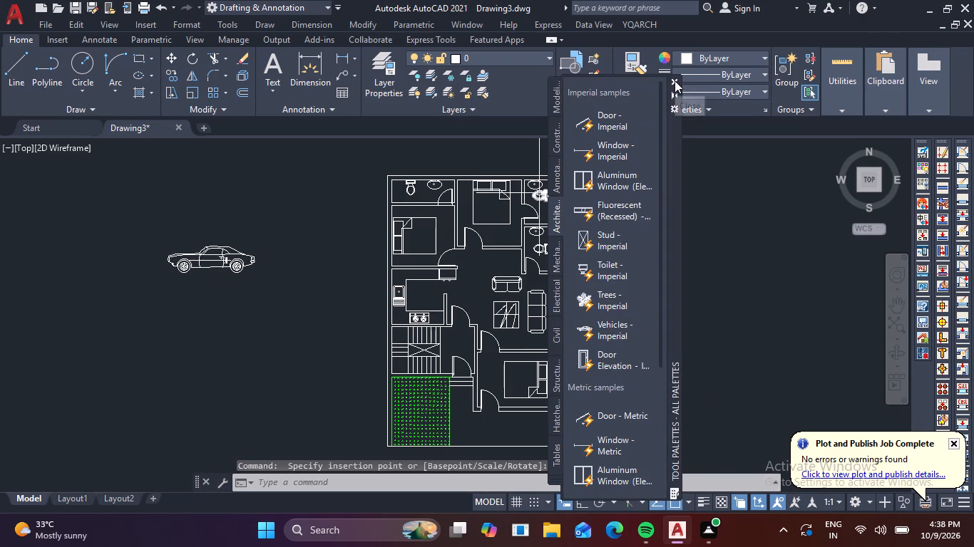
Switch the inserted vehicle block to the Sports Car (Top) view.
{"action": "left_click", "coordinate": [212, 256]}
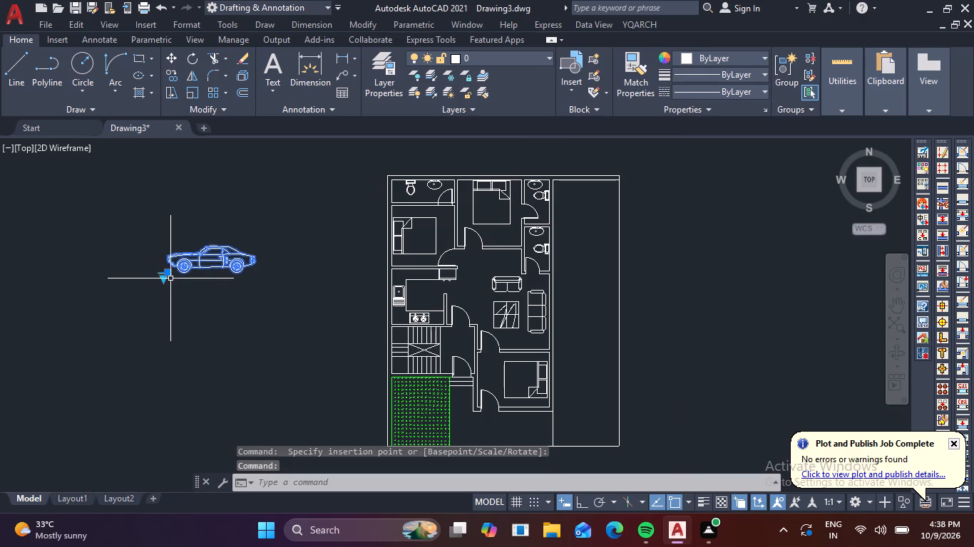
{"action": "left_click", "coordinate": [167, 278]}
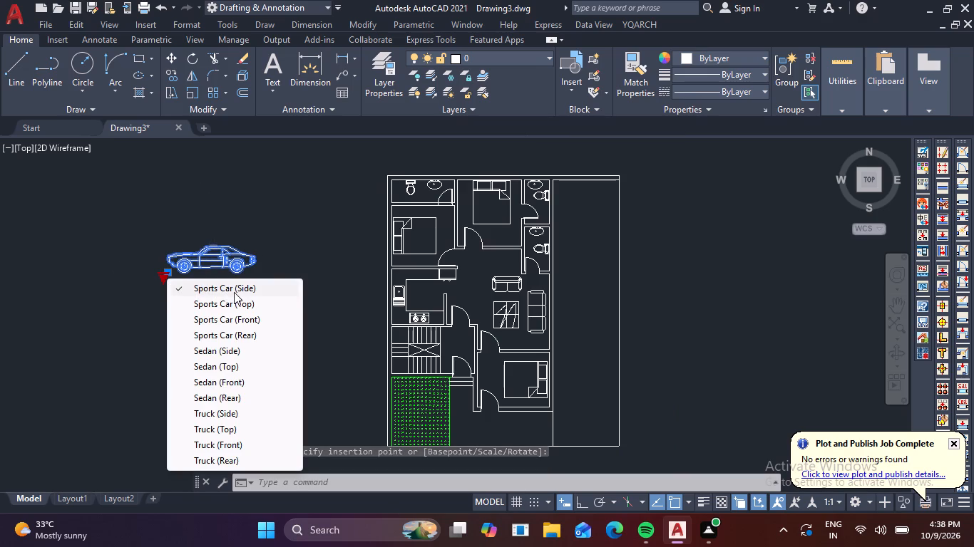
{"action": "left_click", "coordinate": [235, 304]}
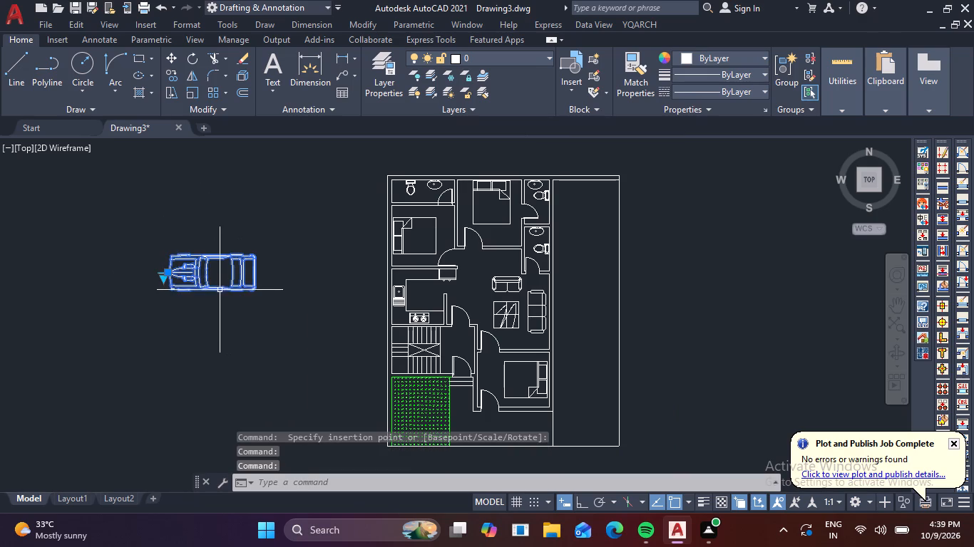
Rotate the car a quarter turn clockwise about the middle of its front end so it faces north.
{"action": "type", "text": "ro"}
{"action": "key", "text": "space"}
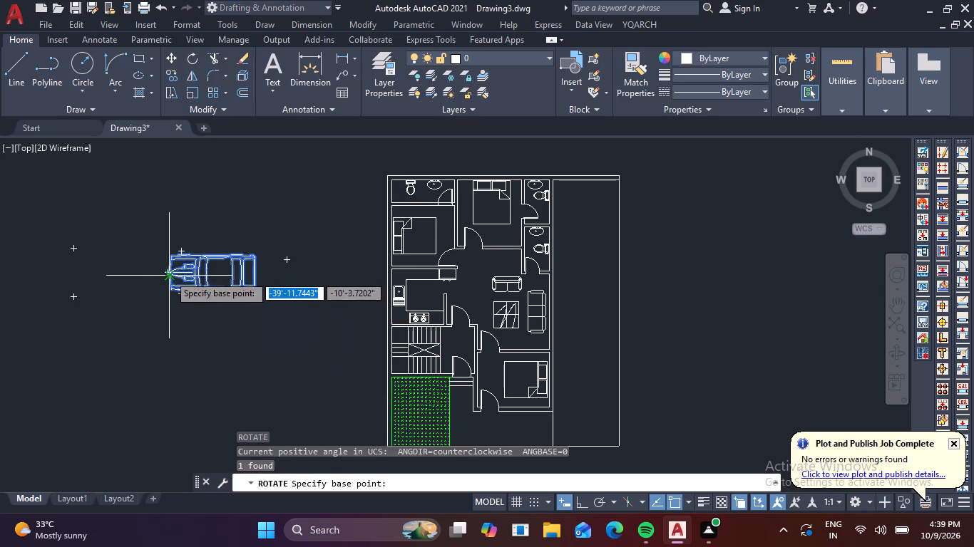
{"action": "left_click", "coordinate": [169, 275]}
{"action": "key", "text": "F8"}
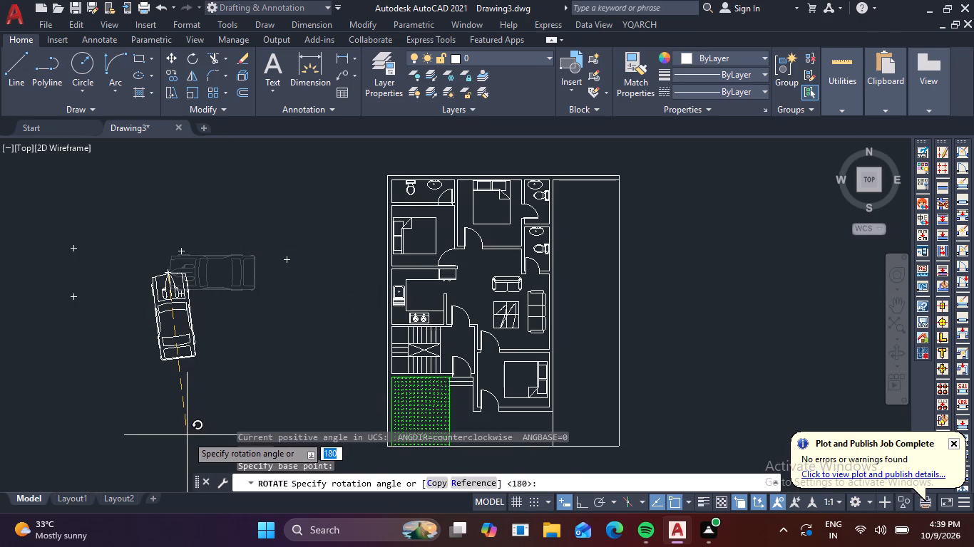
{"action": "left_click", "coordinate": [180, 444]}
Move the car into the northern part of the strip east of the house, facing the north wall.
{"action": "left_click_drag", "start_coordinate": [216, 411], "coordinate": [188, 391]}
{"action": "left_click", "coordinate": [89, 237]}
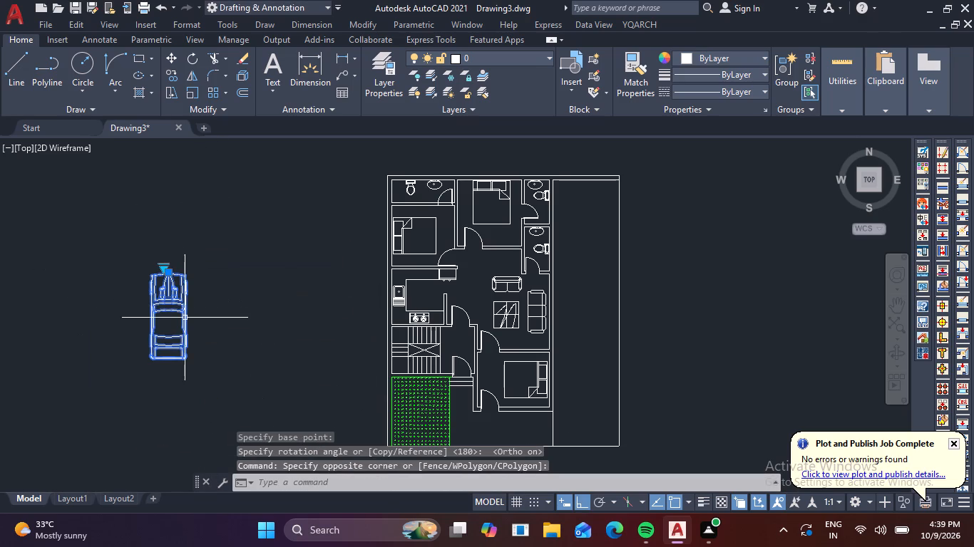
{"action": "key", "text": "m"}
{"action": "key", "text": "space"}
{"action": "left_click", "coordinate": [156, 294]}
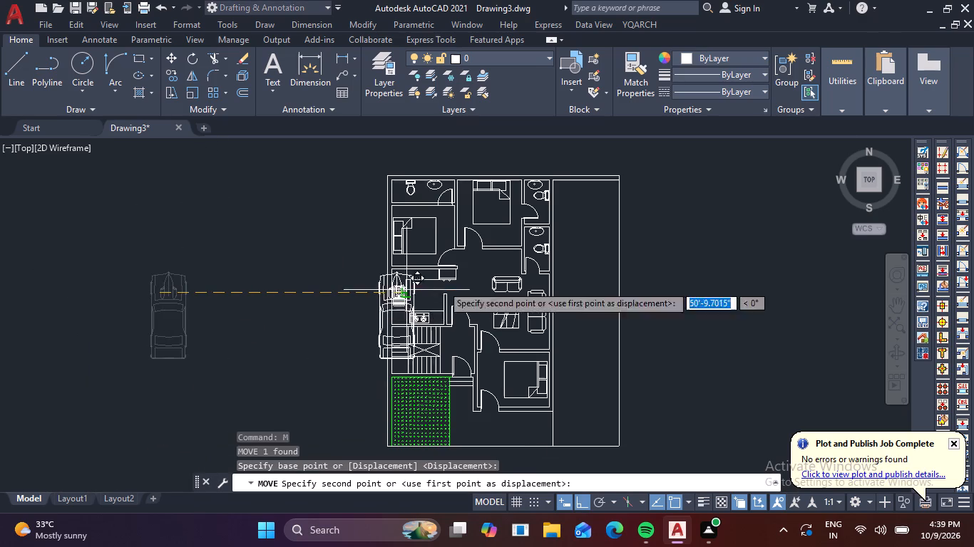
{"action": "key", "text": "F8"}
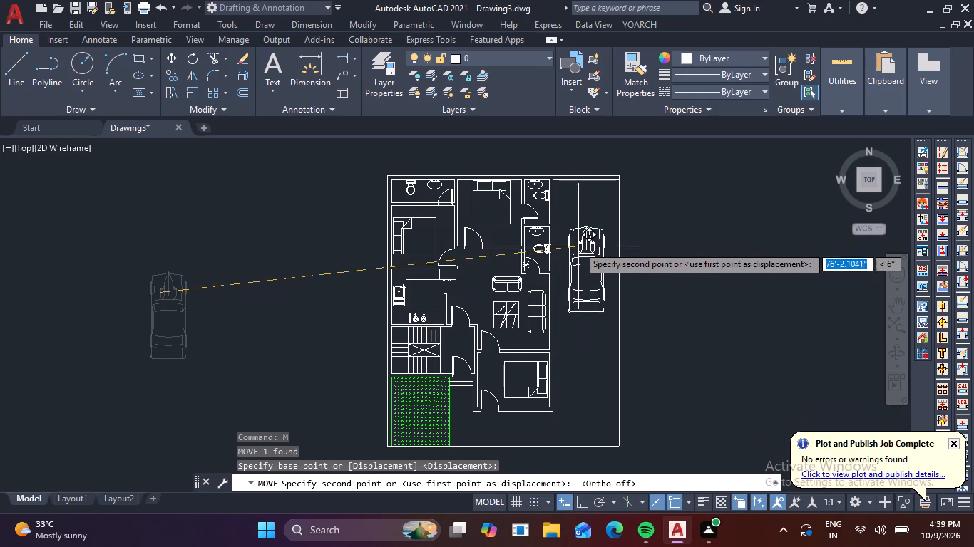
{"action": "left_click", "coordinate": [578, 209]}
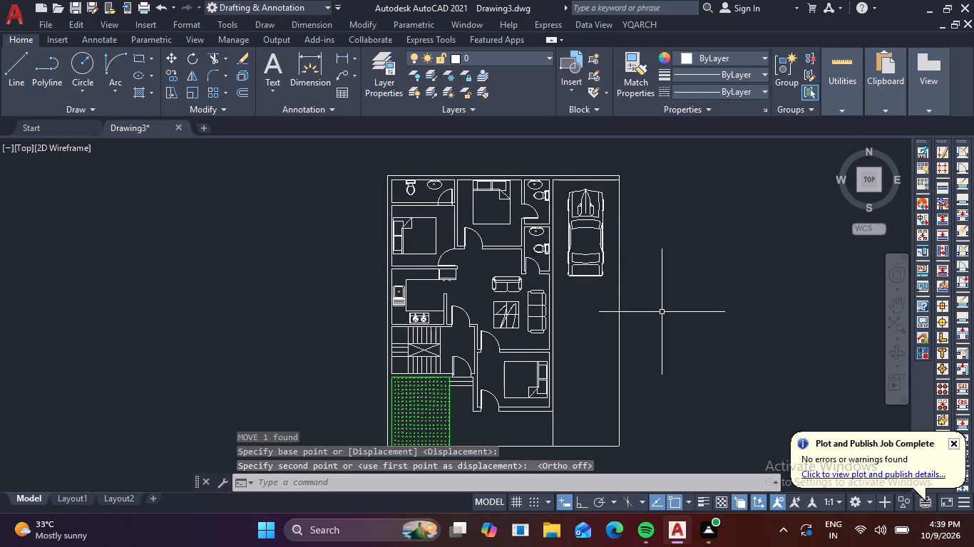
Open DesignCenter to browse the block libraries.
{"action": "type", "text": "dc"}
{"action": "key", "text": "space"}
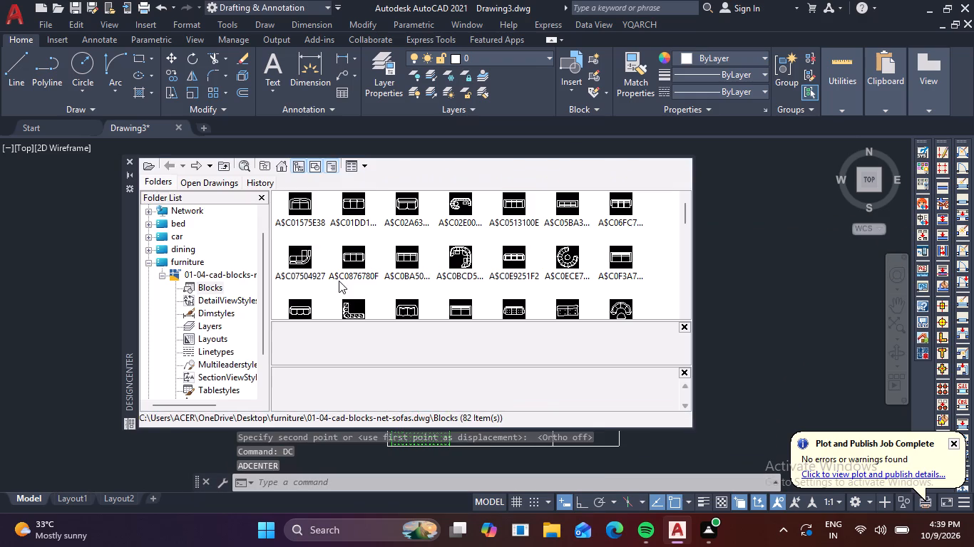
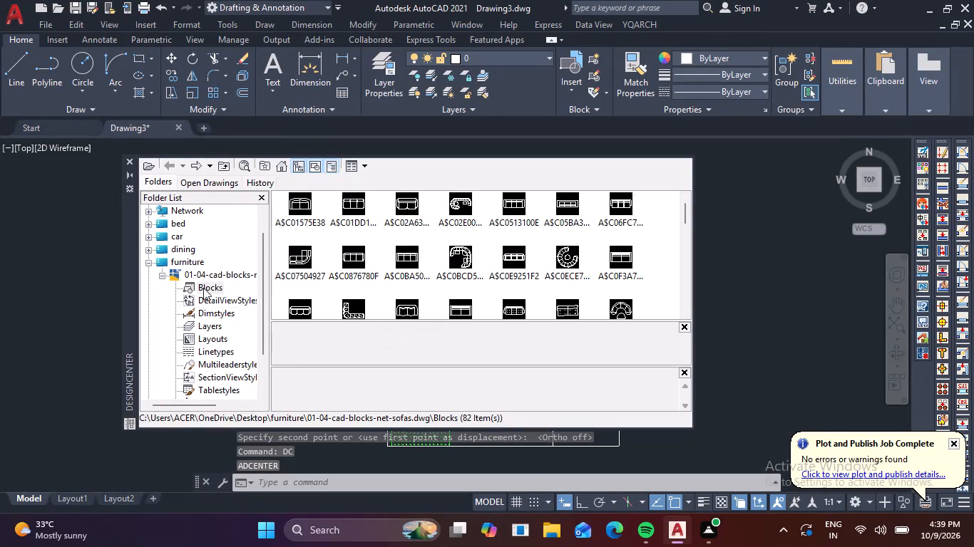
Insert the A$C132F2… car block from the car folder's 03-01-cad-blocks-net-cars drawing into the empty space west of the floor plan.
{"action": "left_click", "coordinate": [173, 239]}
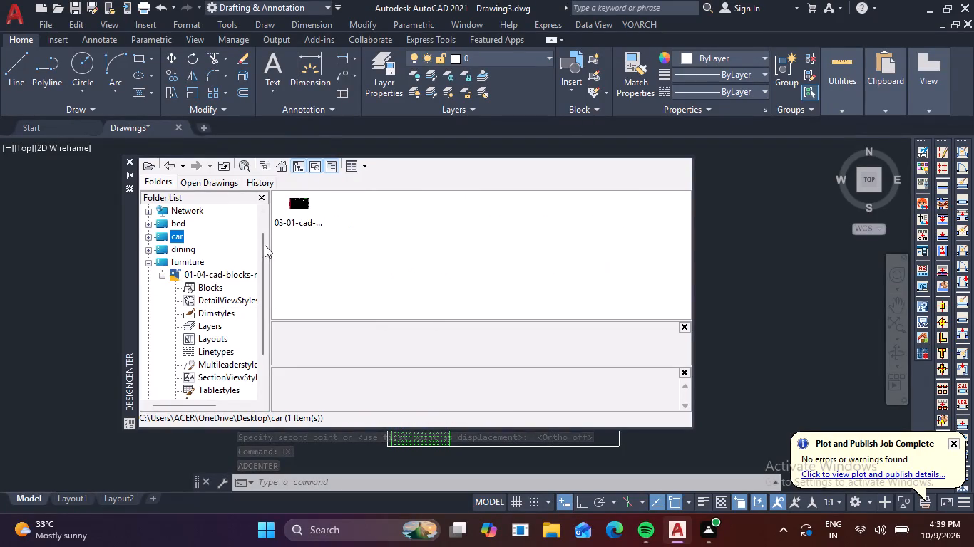
{"action": "double_click", "coordinate": [295, 205]}
{"action": "double_click", "coordinate": [302, 212]}
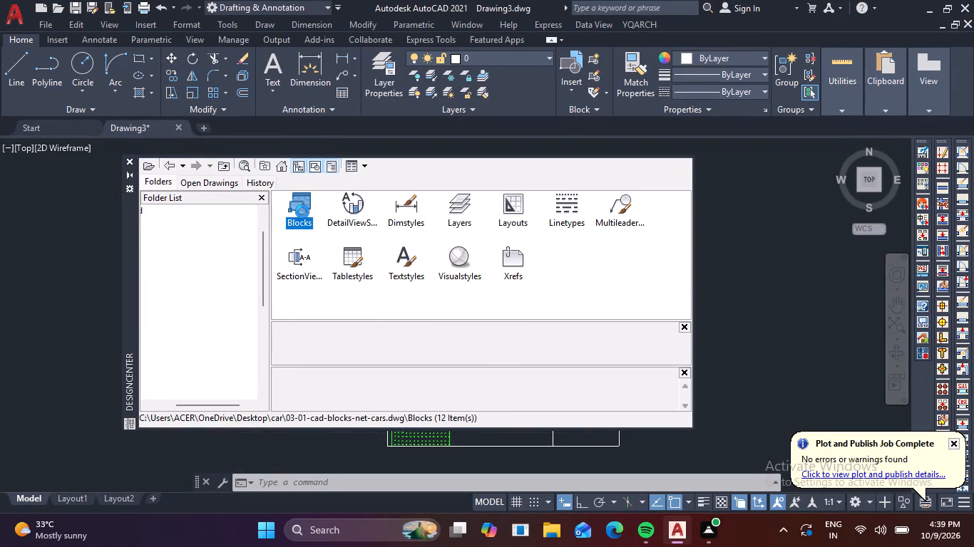
{"action": "left_click_drag", "start_coordinate": [297, 255], "coordinate": [65, 276]}
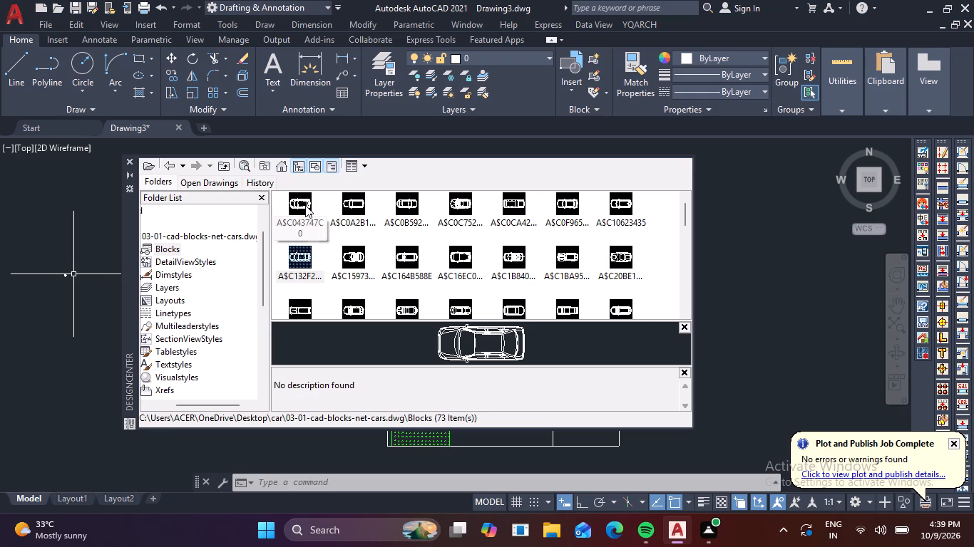
Preview several other car blocks, insert A$C381B4D24 in the empty space near the first one, and close DesignCenter.
{"action": "left_click", "coordinate": [413, 204]}
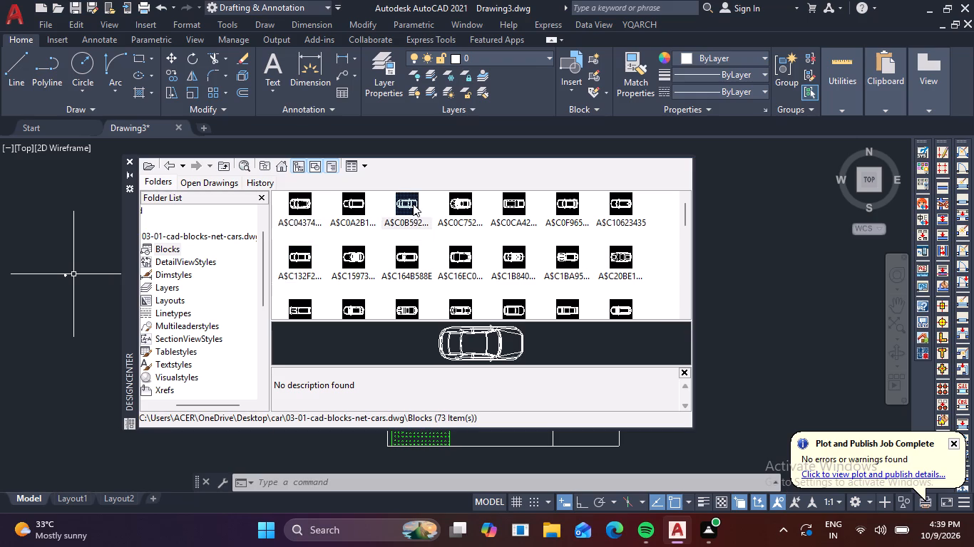
{"action": "left_click", "coordinate": [457, 250]}
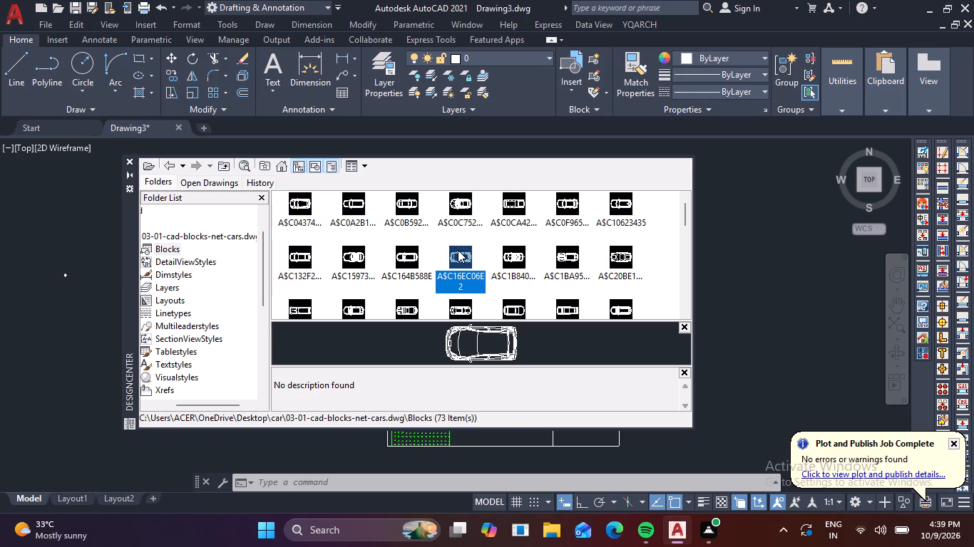
{"action": "left_click", "coordinate": [511, 250]}
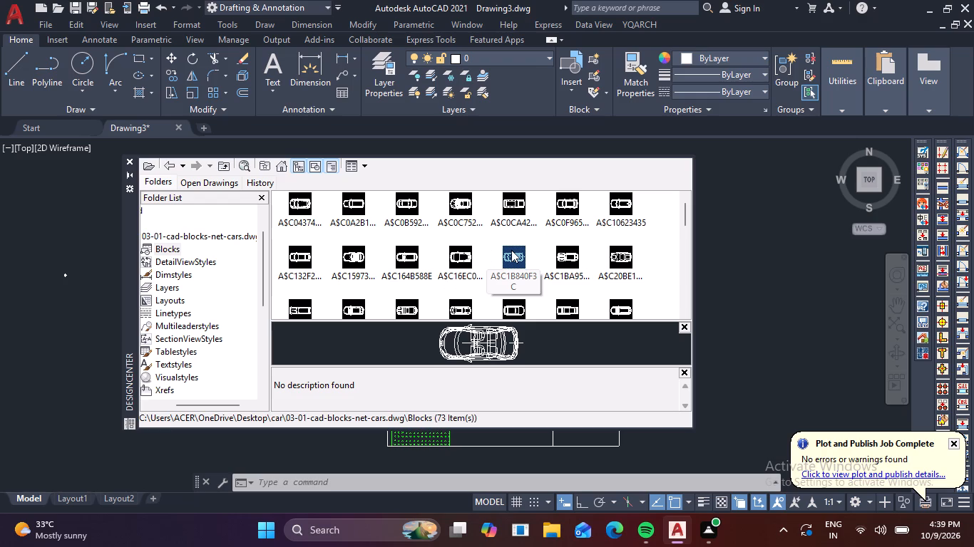
{"action": "left_click", "coordinate": [518, 209]}
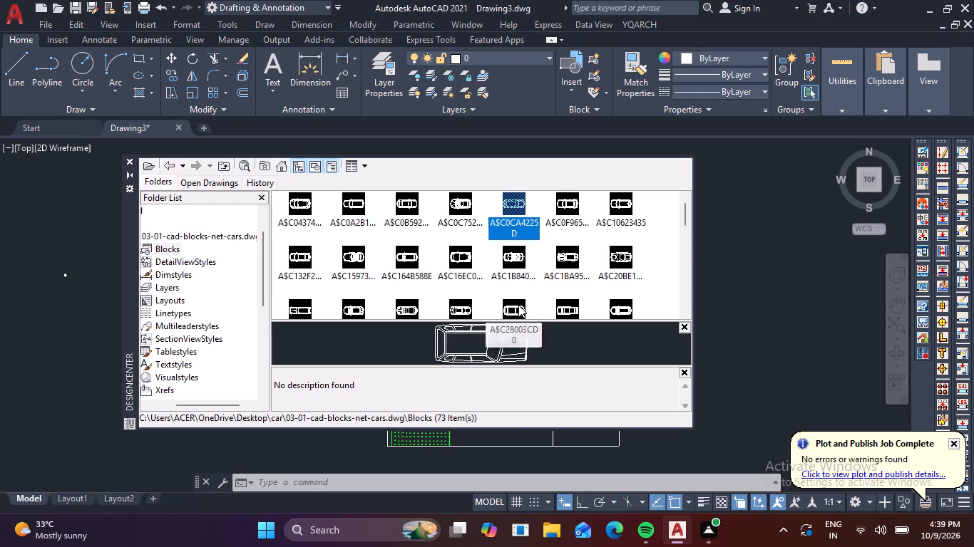
{"action": "scroll", "coordinate": [518, 305], "scroll_direction": "down", "scroll_amount": 2}
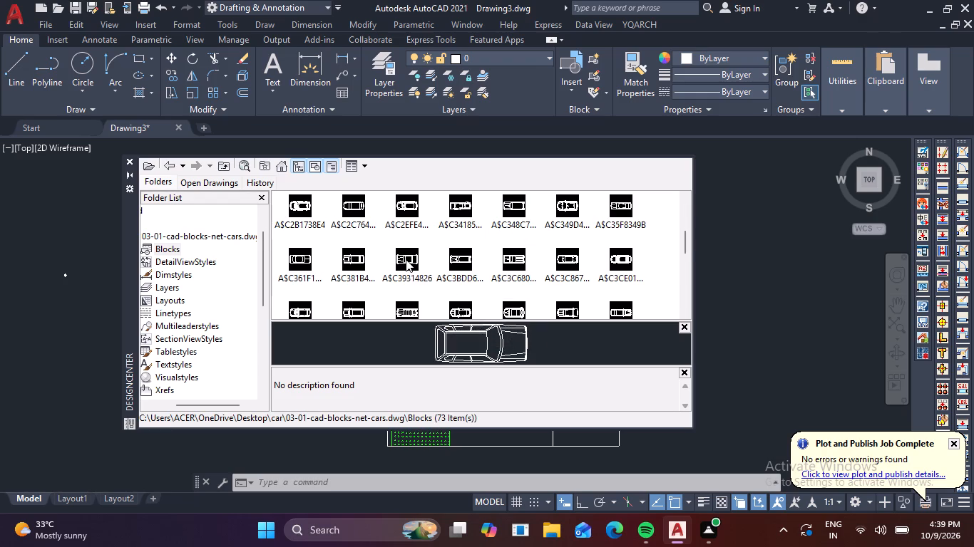
{"action": "left_click", "coordinate": [406, 259]}
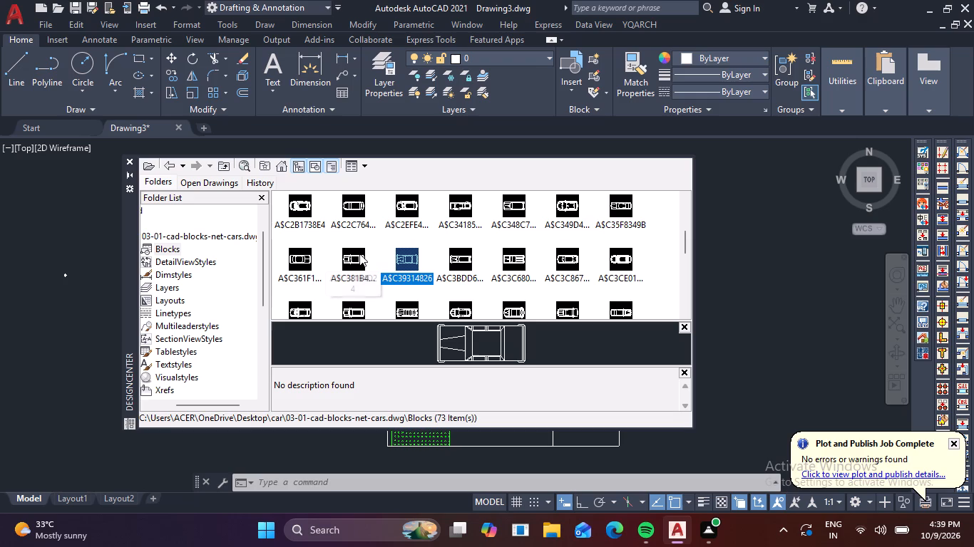
{"action": "left_click", "coordinate": [359, 254]}
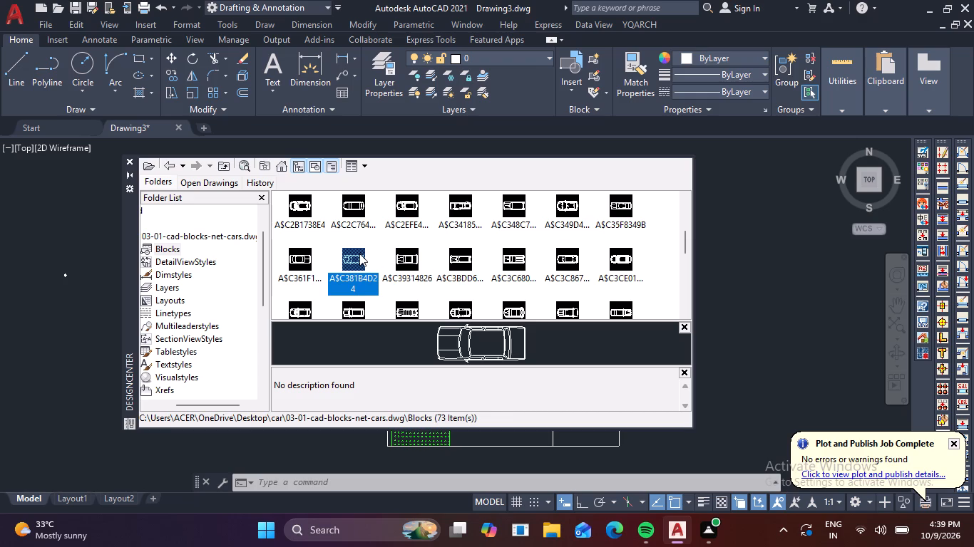
{"action": "left_click_drag", "start_coordinate": [362, 248], "coordinate": [239, 270]}
{"action": "left_click_drag", "start_coordinate": [239, 270], "coordinate": [86, 185]}
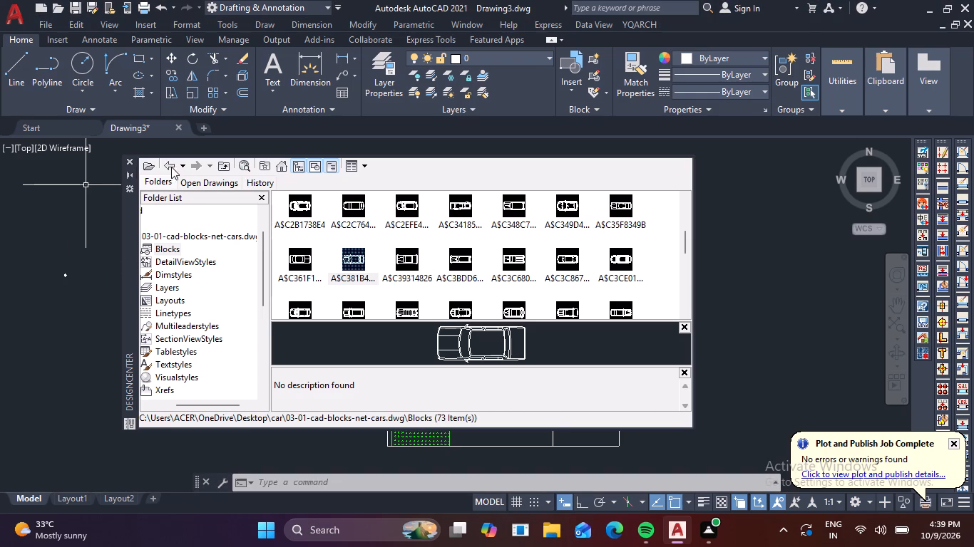
{"action": "left_click", "coordinate": [128, 160]}
Scale up the tiny first car block, picking a scale distance of about 7'-0.7" from its base point.
{"action": "middle_click_drag", "start_coordinate": [121, 268], "coordinate": [357, 313]}
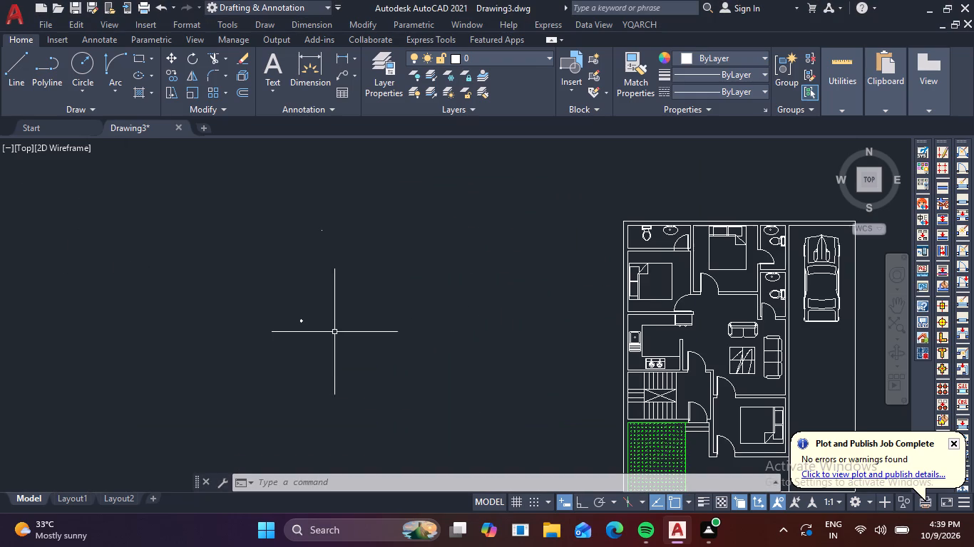
{"action": "left_click_drag", "start_coordinate": [334, 333], "coordinate": [302, 316]}
{"action": "left_click", "coordinate": [277, 301]}
{"action": "type", "text": "sc"}
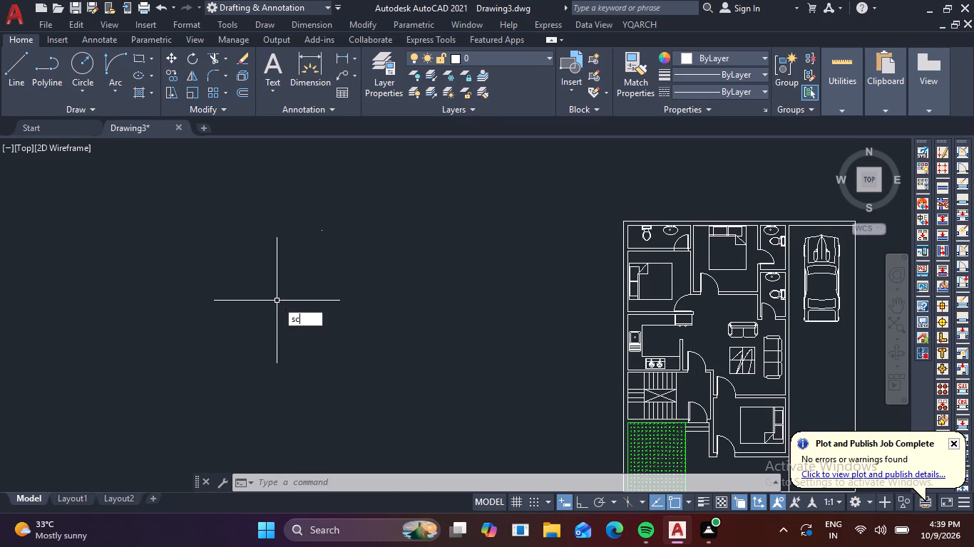
{"action": "key", "text": "space"}
{"action": "left_click", "coordinate": [301, 325]}
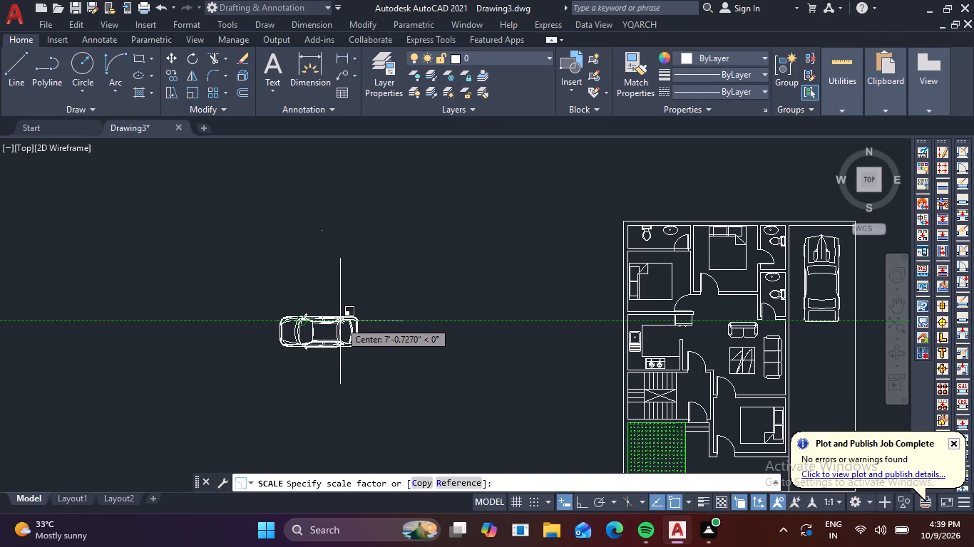
{"action": "left_click", "coordinate": [340, 321]}
Rotate the first car 270° with Ortho on so it stands vertically with its front facing north.
{"action": "left_click_drag", "start_coordinate": [371, 358], "coordinate": [334, 338]}
{"action": "left_click", "coordinate": [304, 310]}
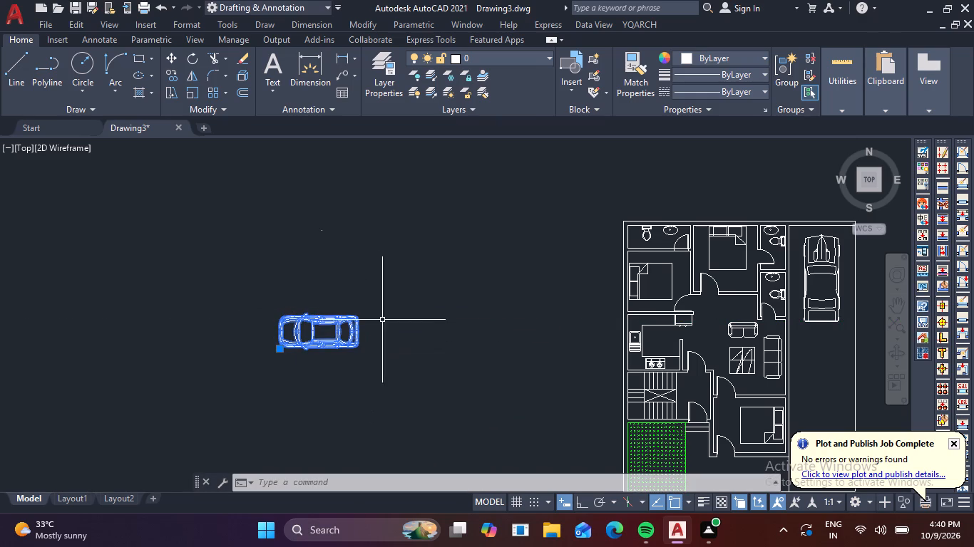
{"action": "key", "text": "r"}
{"action": "key", "text": "o"}
{"action": "key", "text": "space"}
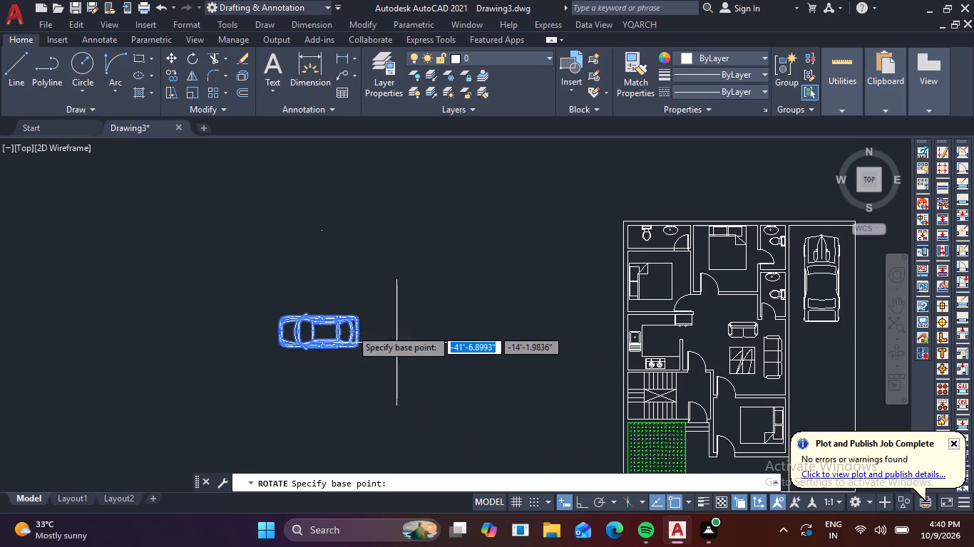
{"action": "left_click", "coordinate": [267, 328]}
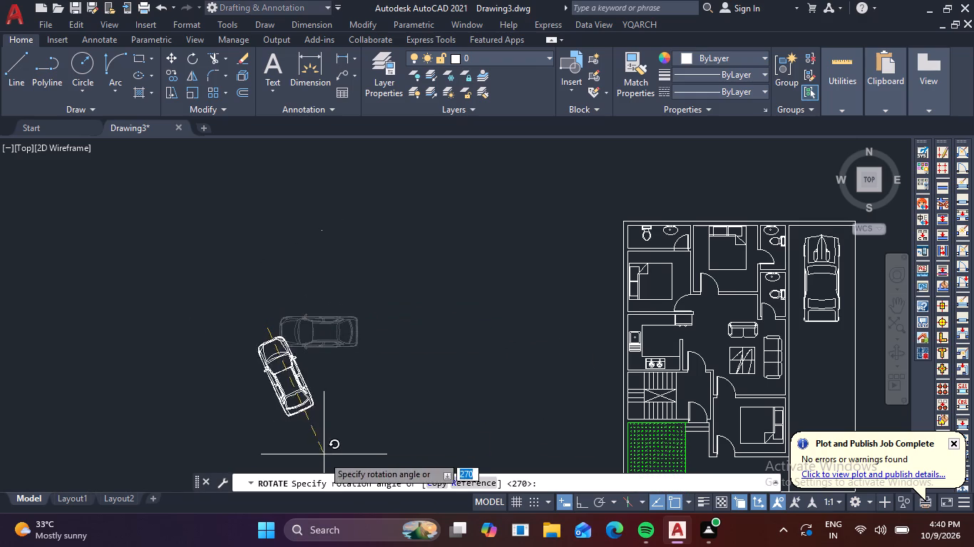
{"action": "key", "text": "F8"}
{"action": "left_click", "coordinate": [298, 480]}
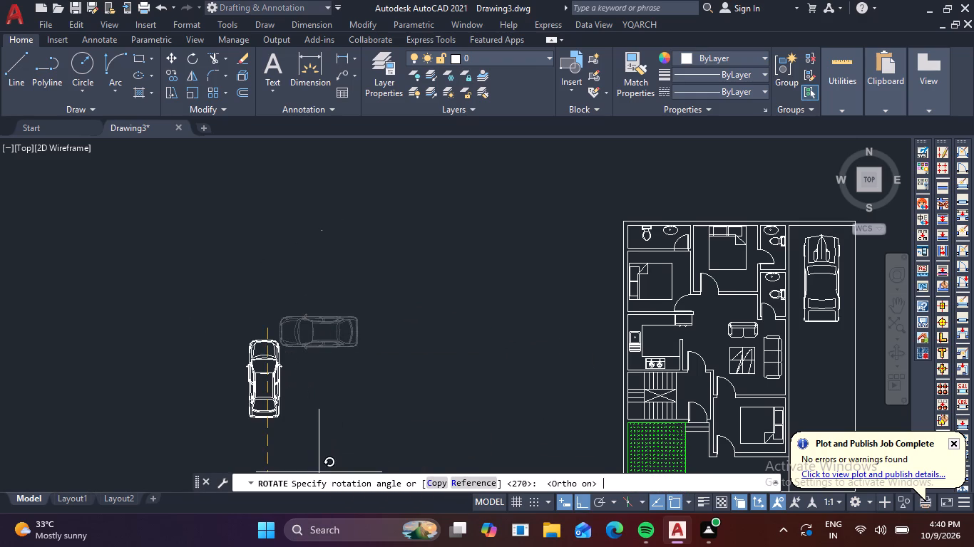
{"action": "left_click", "coordinate": [286, 417]}
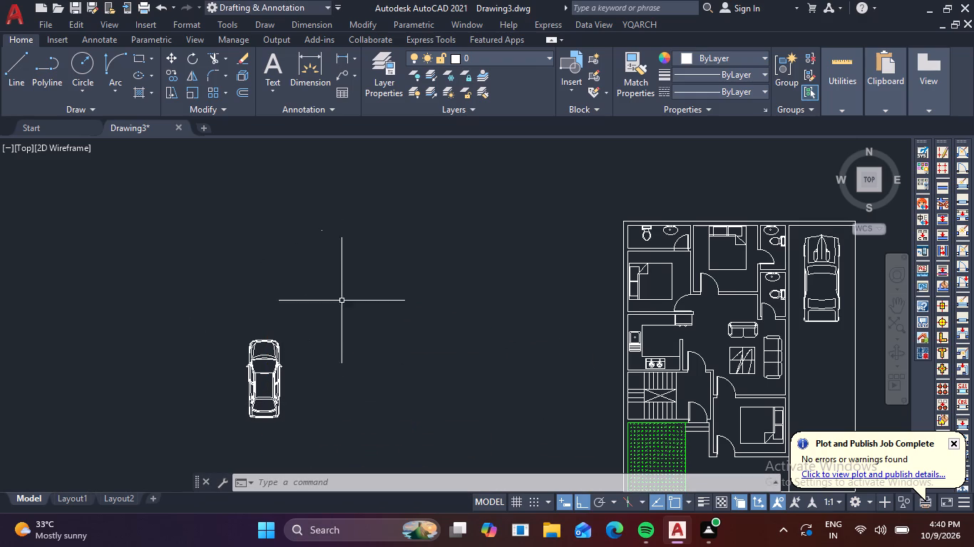
Scale up the tiny second car block, picking a horizontal scale distance of about 6' from its base point.
{"action": "left_click_drag", "start_coordinate": [350, 249], "coordinate": [324, 218]}
{"action": "left_click", "coordinate": [311, 210]}
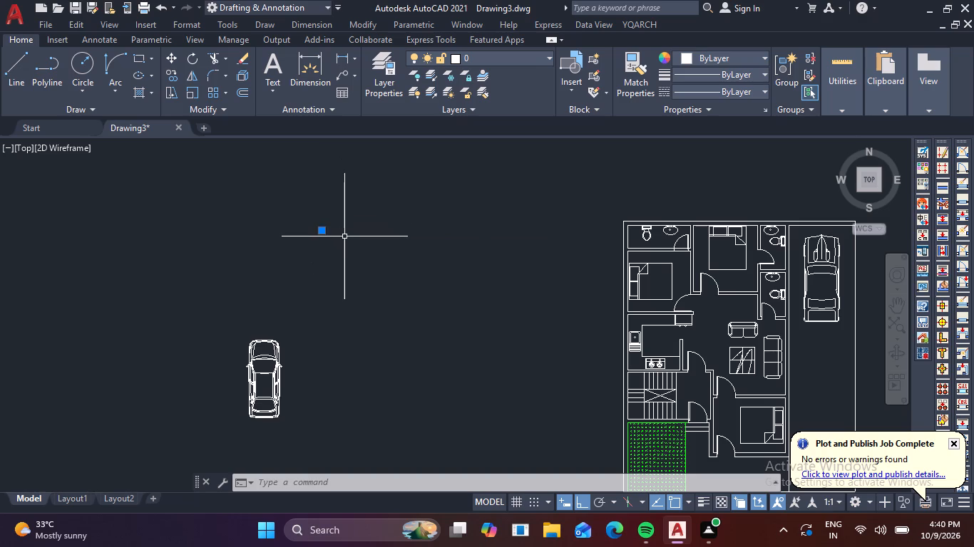
{"action": "type", "text": "sc"}
{"action": "key", "text": "space"}
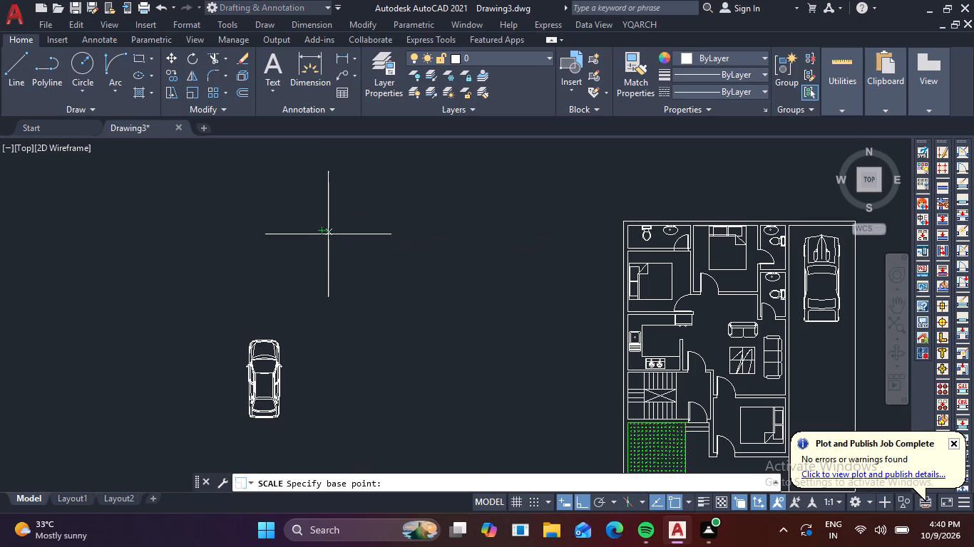
{"action": "left_click", "coordinate": [324, 234]}
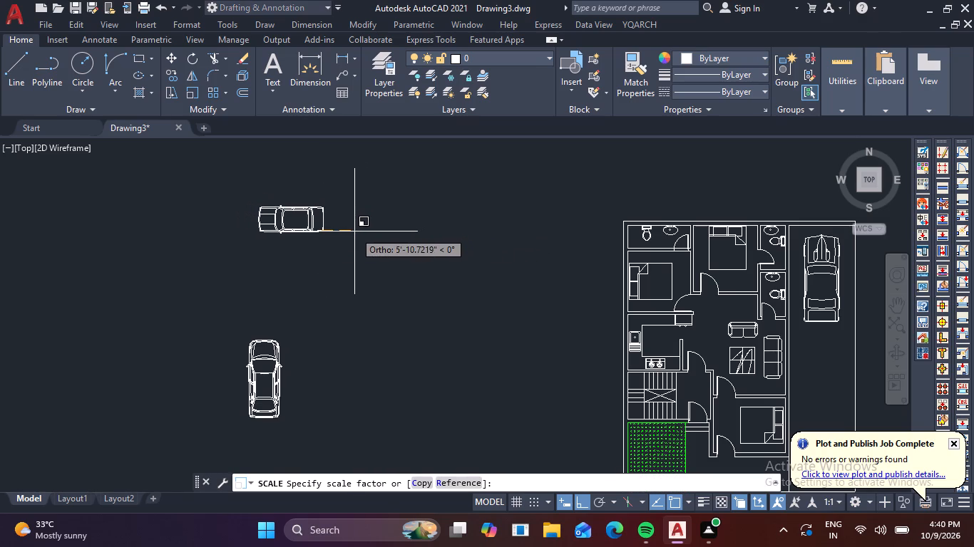
{"action": "left_click", "coordinate": [357, 230]}
Rotate the second car 270° about its front corner so it stands vertically like the first.
{"action": "left_click_drag", "start_coordinate": [331, 246], "coordinate": [267, 212]}
{"action": "left_click", "coordinate": [245, 197]}
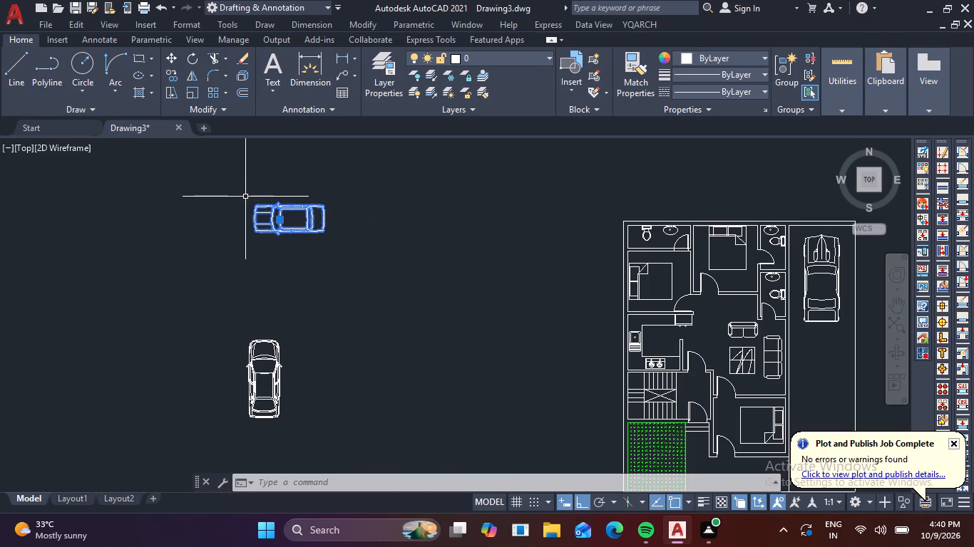
{"action": "key", "text": "r"}
{"action": "key", "text": "o"}
{"action": "key", "text": "space"}
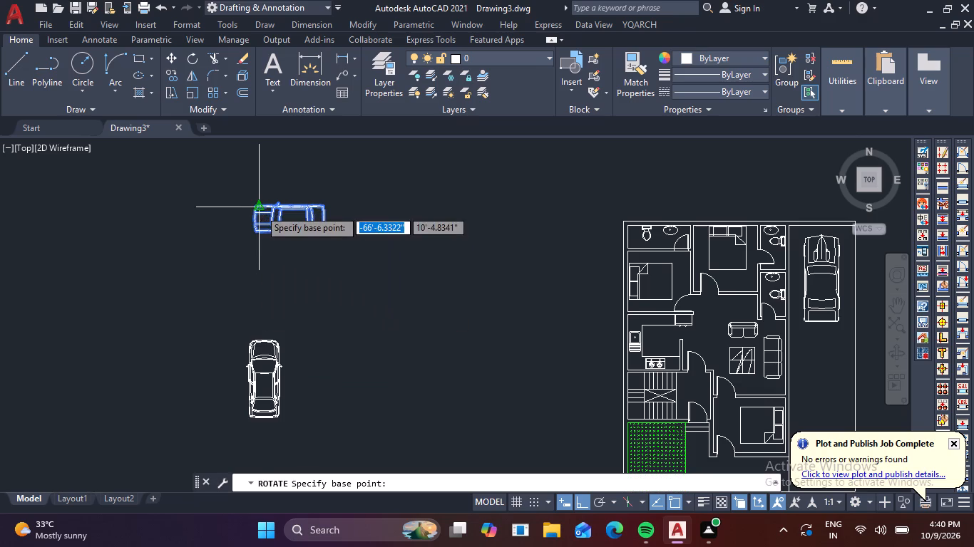
{"action": "left_click", "coordinate": [260, 209]}
{"action": "left_click", "coordinate": [280, 316]}
Move the first inserted car into the parking strip, directly below the existing car, with Ortho off.
{"action": "left_click_drag", "start_coordinate": [323, 423], "coordinate": [261, 389]}
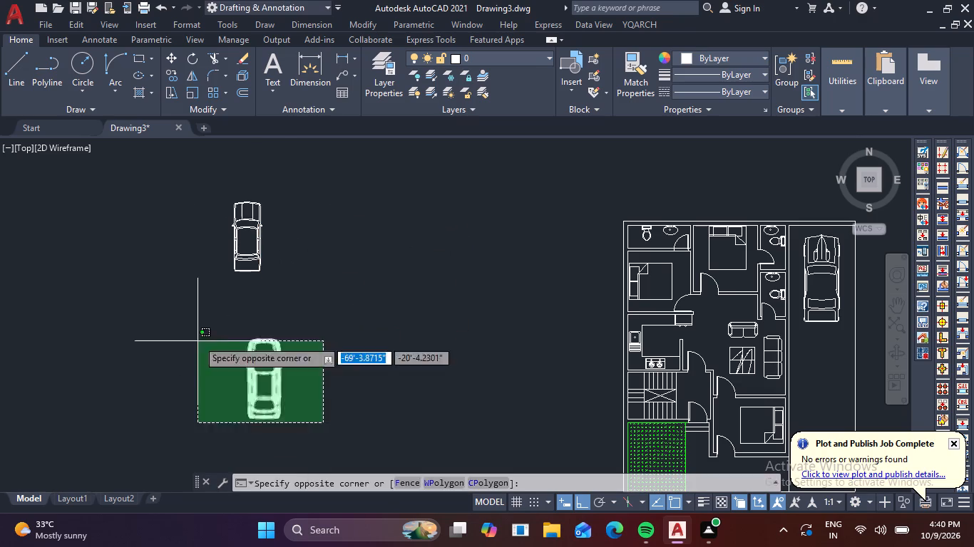
{"action": "left_click", "coordinate": [198, 340]}
{"action": "key", "text": "m"}
{"action": "key", "text": "space"}
{"action": "left_click", "coordinate": [247, 353]}
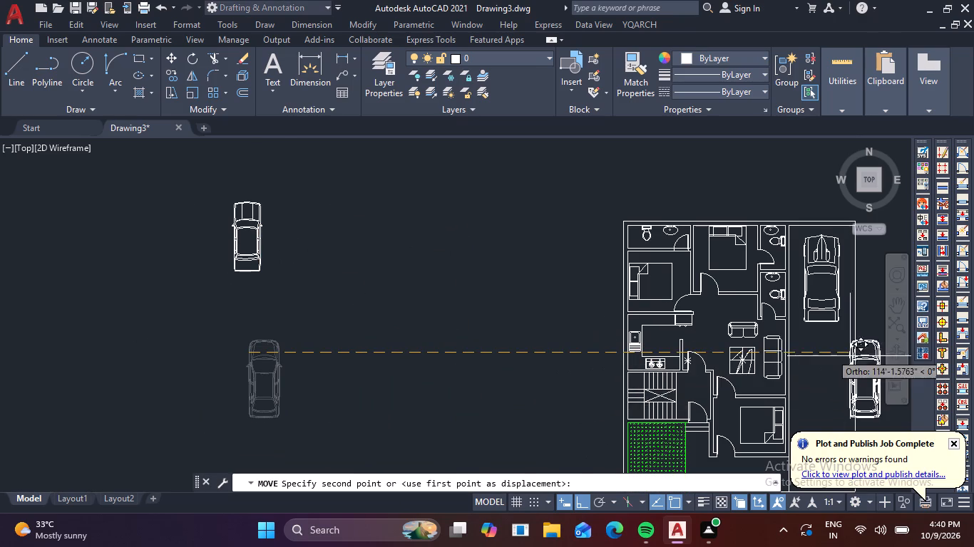
{"action": "scroll", "coordinate": [814, 350], "scroll_direction": "up", "scroll_amount": 1}
{"action": "middle_click_drag", "start_coordinate": [813, 349], "coordinate": [693, 273]}
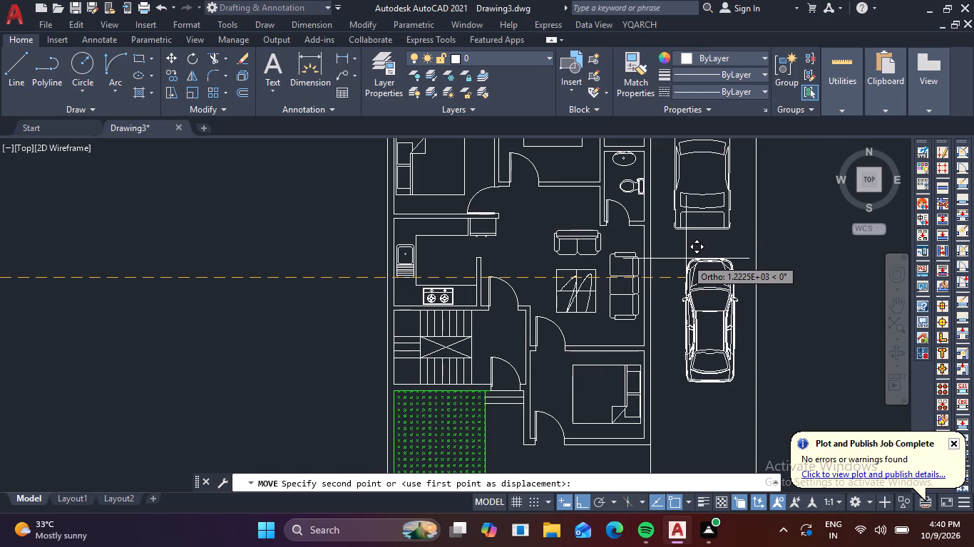
{"action": "key", "text": "F8"}
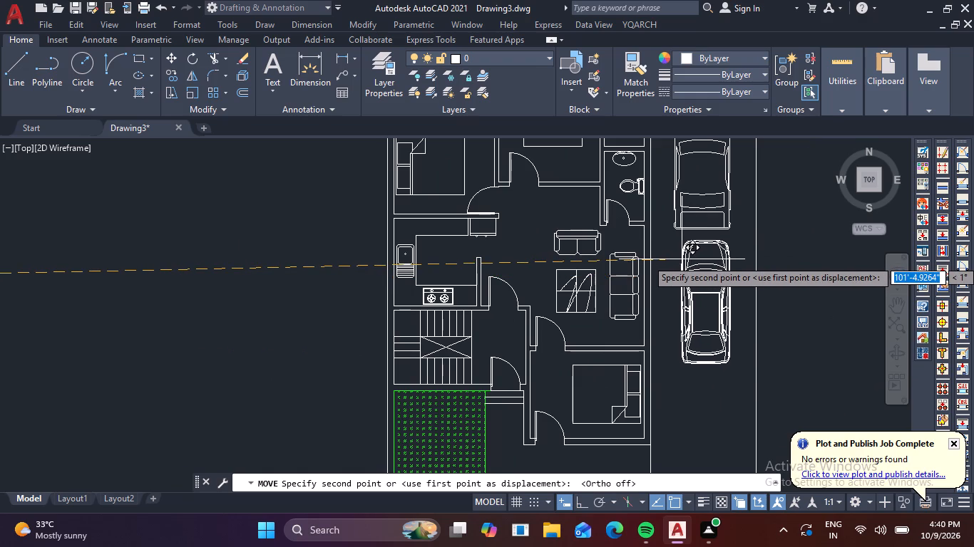
{"action": "left_click", "coordinate": [680, 262]}
Move the second inserted car to the lower end of the parking strip, below the other two cars.
{"action": "scroll", "coordinate": [703, 279], "scroll_direction": "down", "scroll_amount": 2}
{"action": "left_click_drag", "start_coordinate": [410, 235], "coordinate": [327, 211]}
{"action": "left_click", "coordinate": [286, 184]}
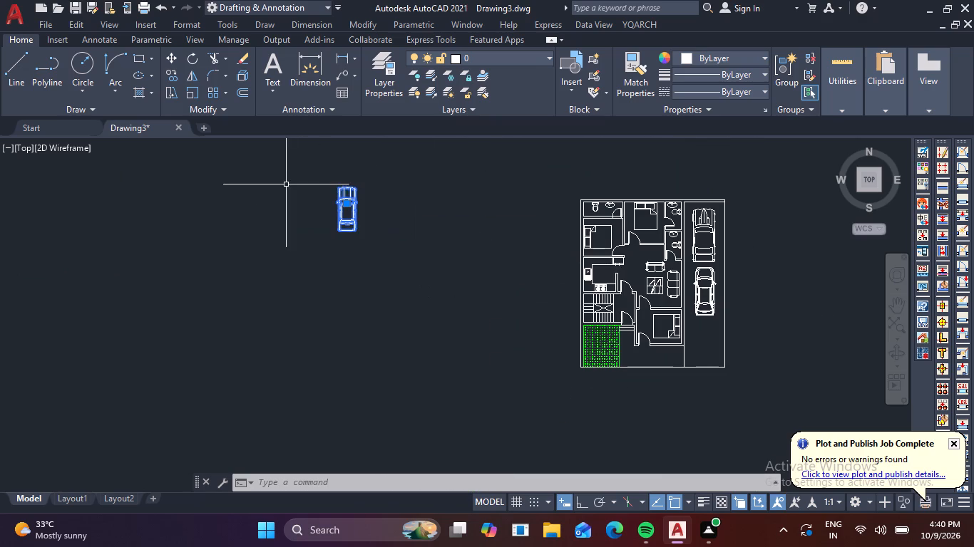
{"action": "key", "text": "m"}
{"action": "key", "text": "space"}
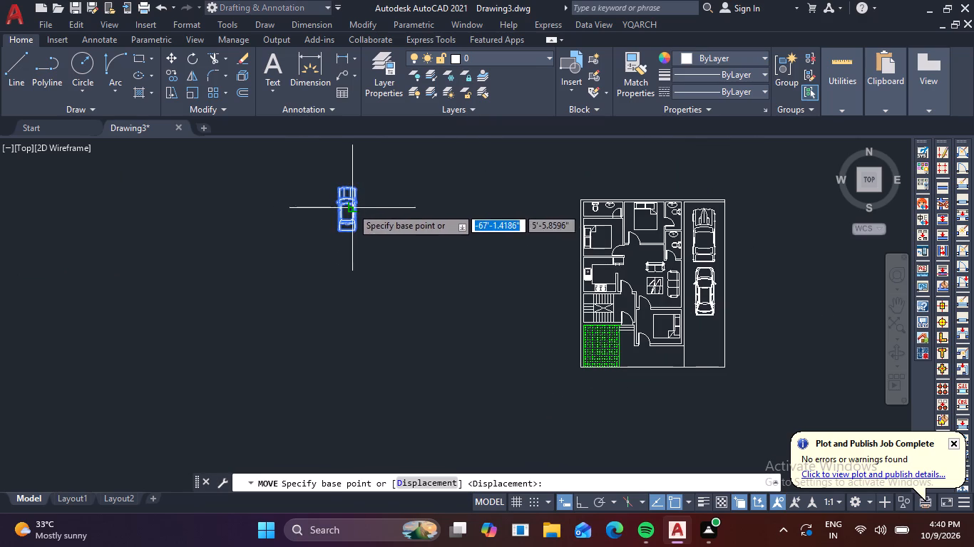
{"action": "left_click", "coordinate": [352, 207]}
{"action": "scroll", "coordinate": [713, 347], "scroll_direction": "up", "scroll_amount": 2}
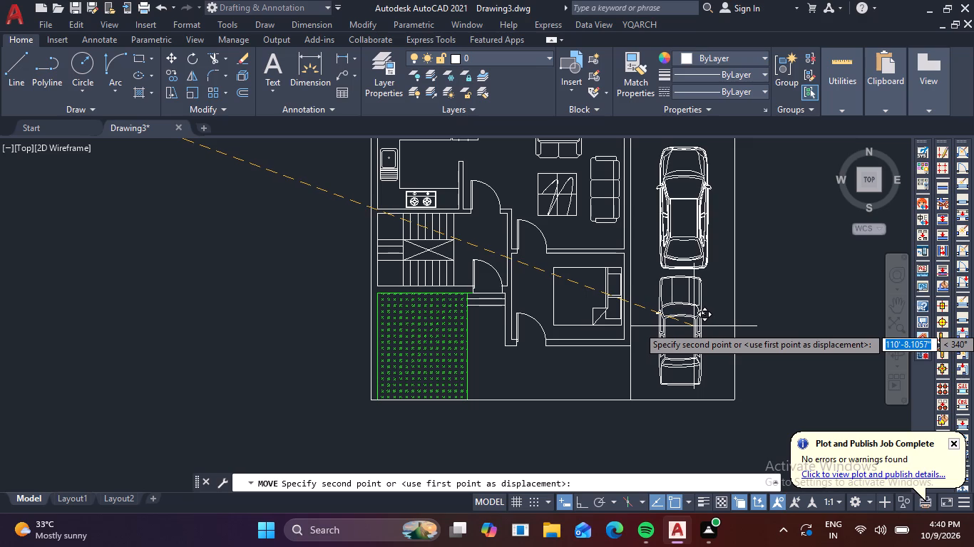
{"action": "left_click", "coordinate": [694, 326]}
{"action": "scroll", "coordinate": [723, 312], "scroll_direction": "down", "scroll_amount": 2}
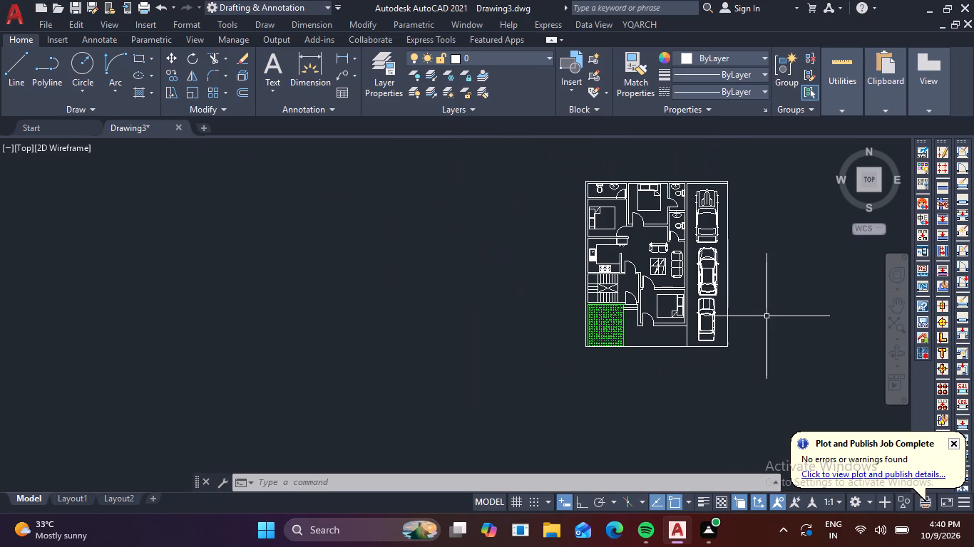
Scale up the middle car in the parking strip slightly from its upper-left corner, picking the size freehand.
{"action": "scroll", "coordinate": [724, 292], "scroll_direction": "up", "scroll_amount": 2}
{"action": "left_click", "coordinate": [706, 266]}
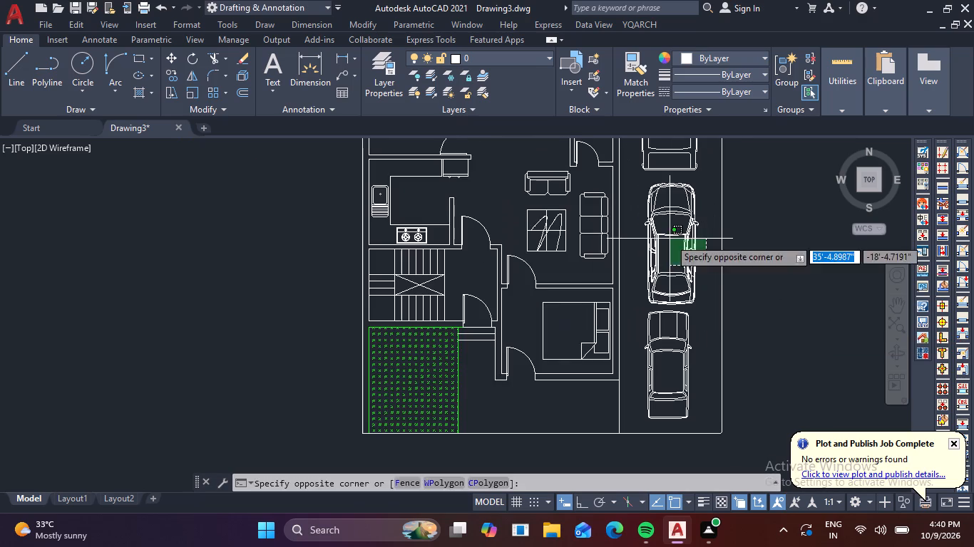
{"action": "left_click", "coordinate": [670, 239]}
{"action": "type", "text": "sc"}
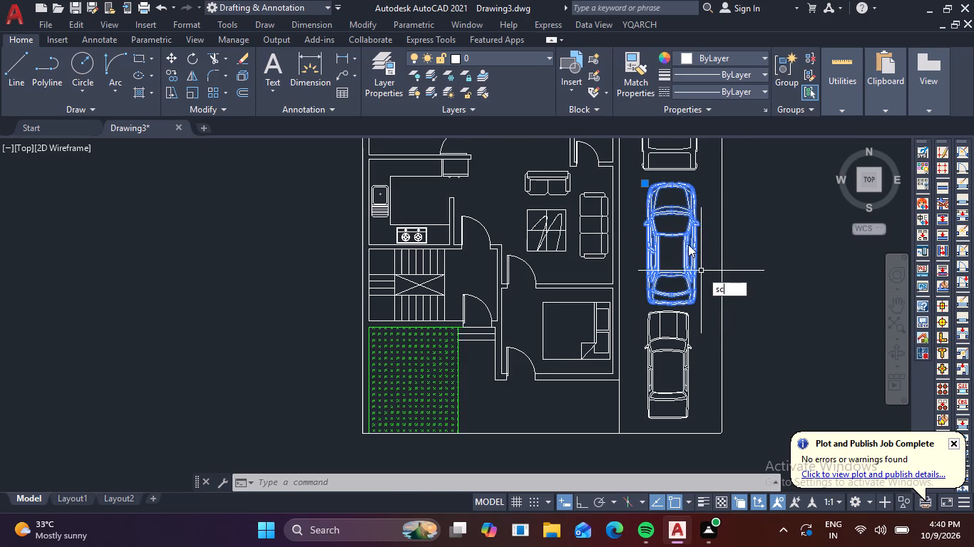
{"action": "key", "text": "space"}
{"action": "left_click", "coordinate": [647, 187]}
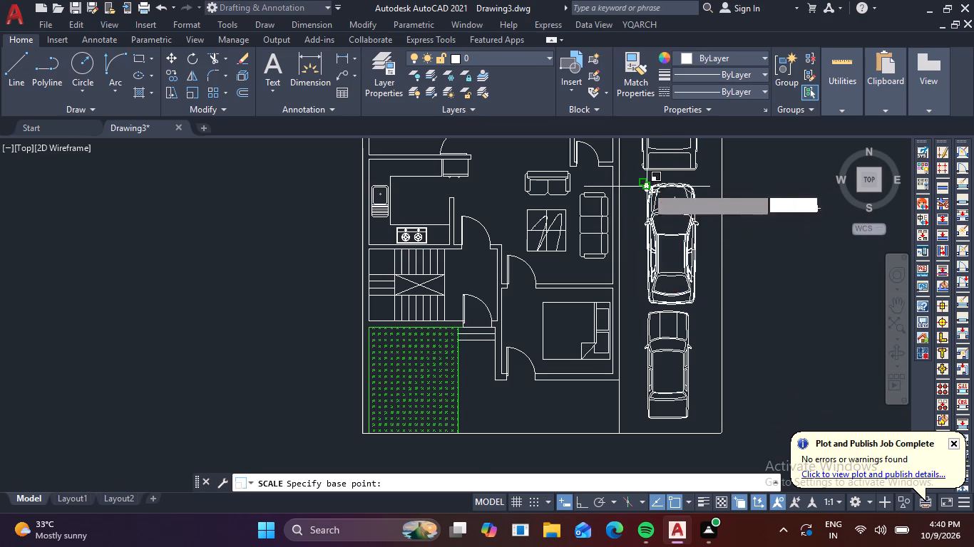
{"action": "left_click", "coordinate": [695, 232]}
Move the enlarged middle car slightly up and to the left within the parking strip.
{"action": "left_click", "coordinate": [691, 239]}
{"action": "type", "text": "m"}
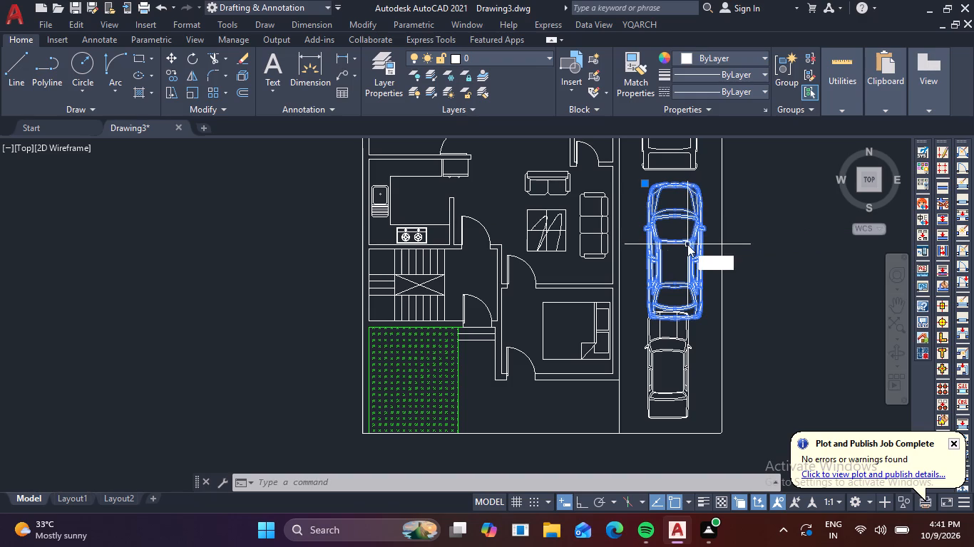
{"action": "key", "text": "space"}
{"action": "left_click", "coordinate": [685, 244]}
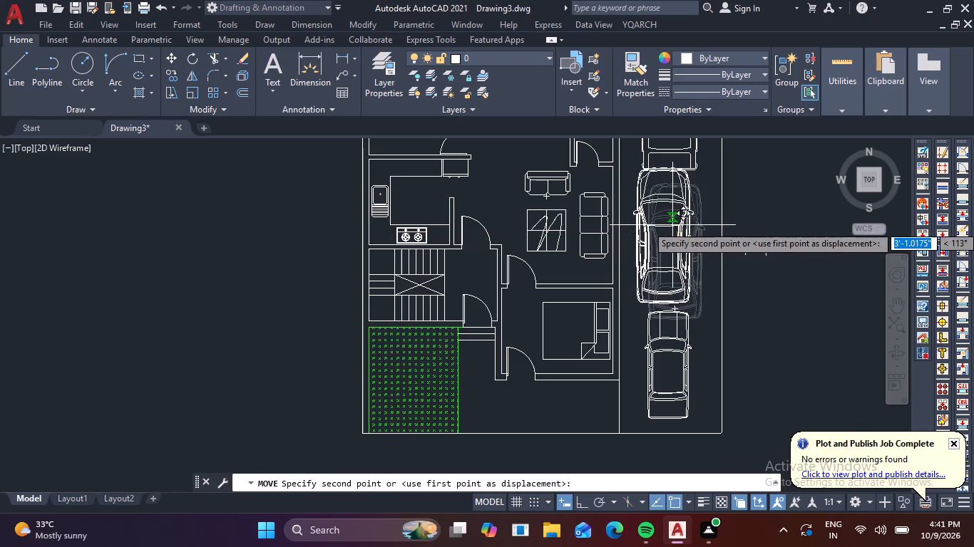
{"action": "left_click", "coordinate": [675, 239]}
Move the uppermost car slightly up toward the top wall of the parking strip.
{"action": "middle_click_drag", "start_coordinate": [694, 222], "coordinate": [697, 284]}
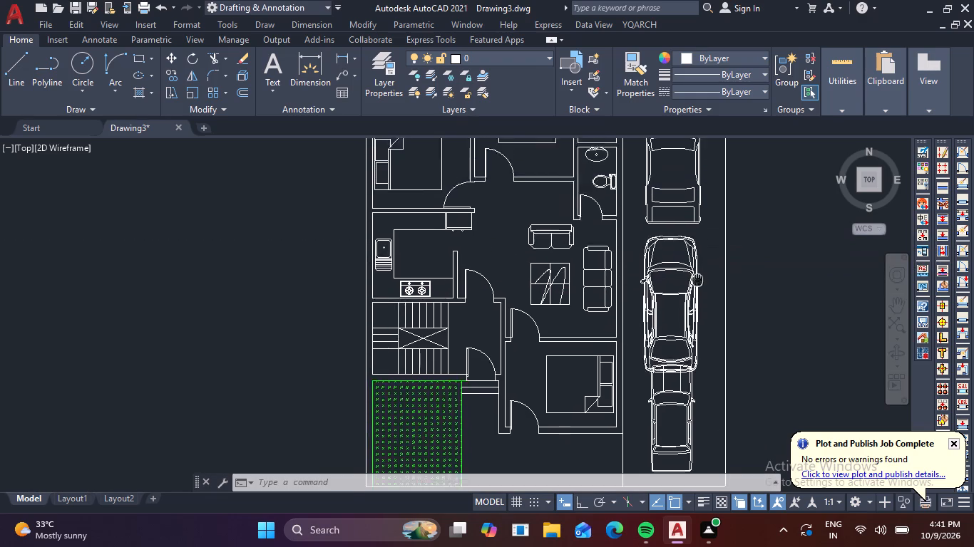
{"action": "middle_click_drag", "start_coordinate": [697, 284], "coordinate": [695, 357]}
{"action": "left_click", "coordinate": [692, 252]}
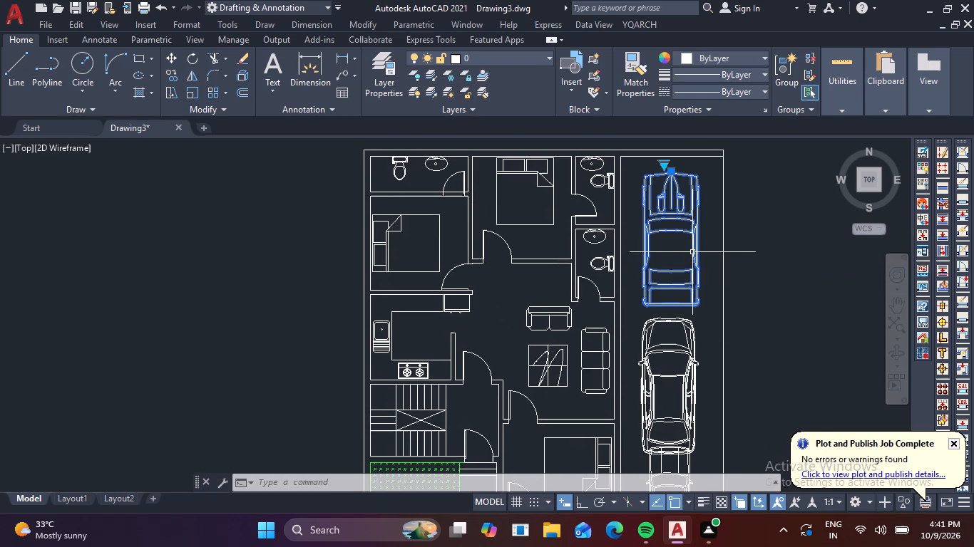
{"action": "type", "text": "m"}
{"action": "key", "text": "space"}
{"action": "left_click", "coordinate": [682, 246]}
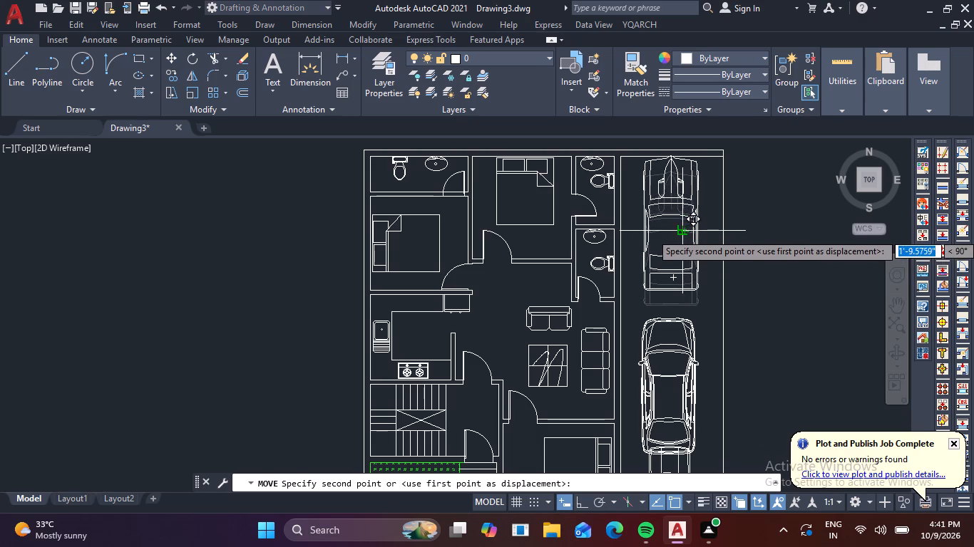
{"action": "scroll", "coordinate": [676, 235], "scroll_direction": "up", "scroll_amount": 2}
{"action": "scroll", "coordinate": [677, 249], "scroll_direction": "down", "scroll_amount": 1}
{"action": "middle_click_drag", "start_coordinate": [677, 253], "coordinate": [677, 266]}
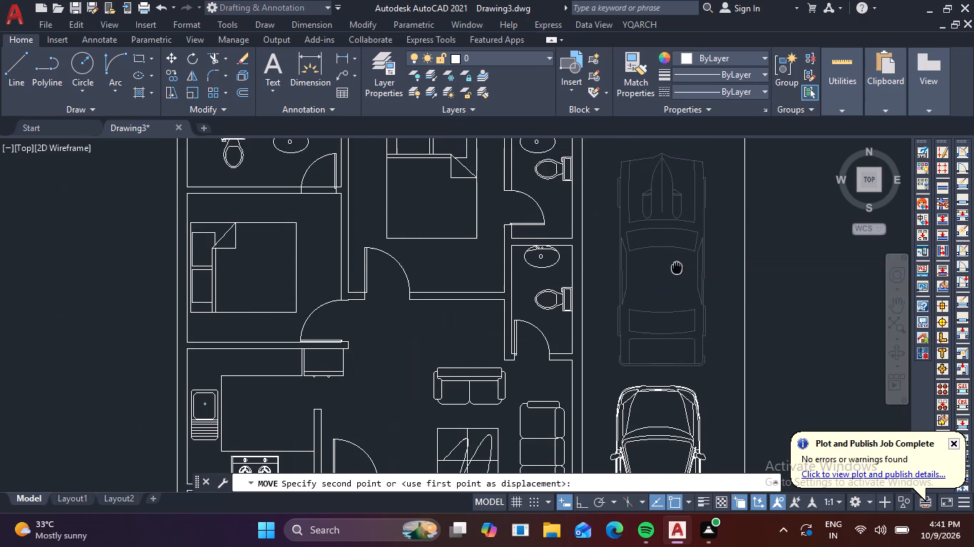
{"action": "middle_click_drag", "start_coordinate": [677, 266], "coordinate": [677, 281]}
{"action": "left_click", "coordinate": [677, 277]}
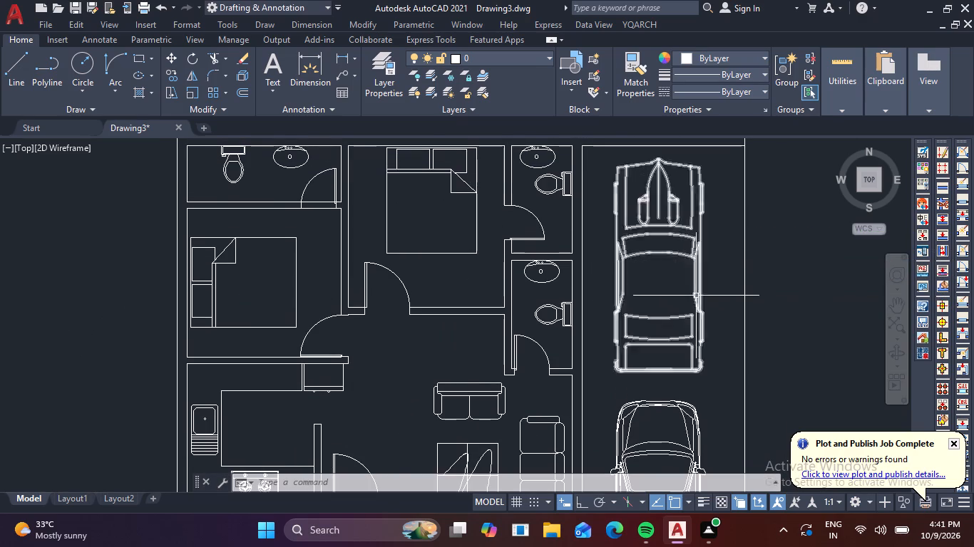
Move the middle car up about 2' so it sits just behind the uppermost car.
{"action": "middle_click_drag", "start_coordinate": [696, 298], "coordinate": [701, 235]}
{"action": "left_click", "coordinate": [699, 368]}
{"action": "middle_click_drag", "start_coordinate": [715, 382], "coordinate": [716, 379]}
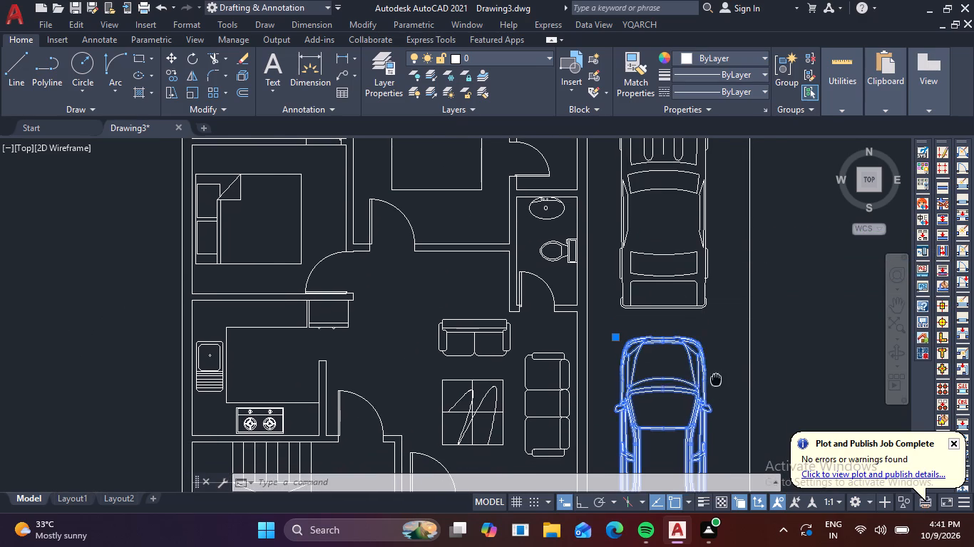
{"action": "middle_click_drag", "start_coordinate": [716, 379], "coordinate": [718, 297]}
{"action": "key", "text": "m"}
{"action": "key", "text": "space"}
{"action": "left_click", "coordinate": [690, 341]}
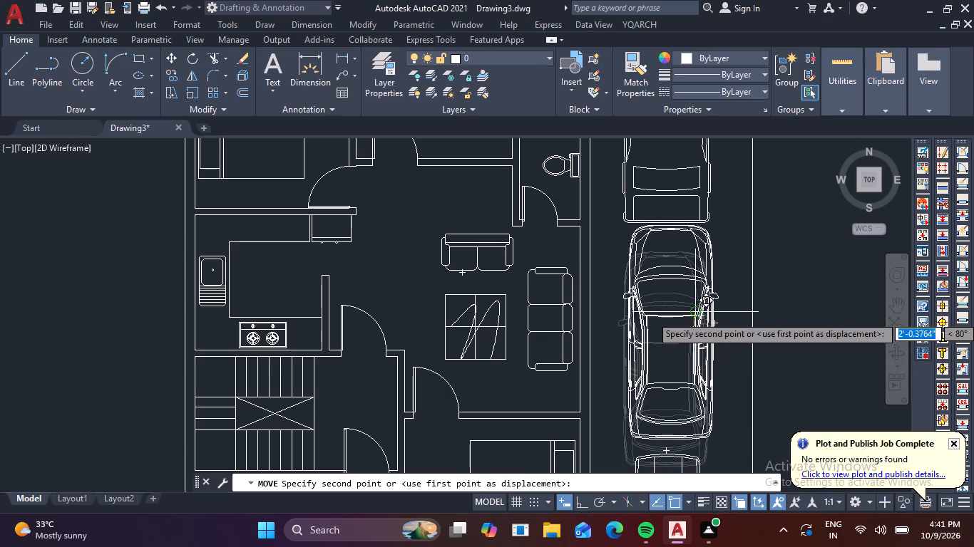
{"action": "left_click", "coordinate": [691, 320]}
Scale up the lowest car by a factor of about 1.1 from its upper-left corner.
{"action": "middle_click_drag", "start_coordinate": [739, 350], "coordinate": [729, 252]}
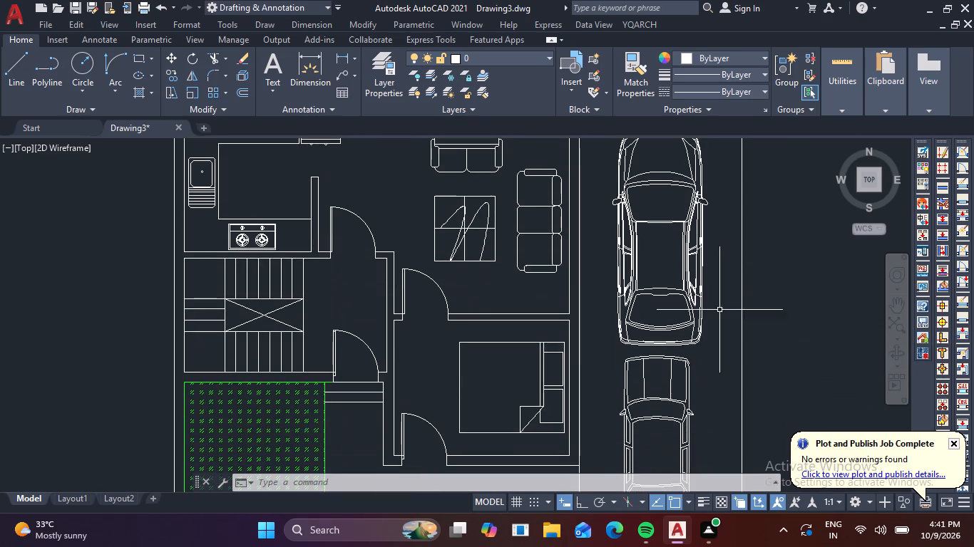
{"action": "middle_click", "coordinate": [704, 283]}
{"action": "middle_click_drag", "start_coordinate": [719, 360], "coordinate": [730, 231]}
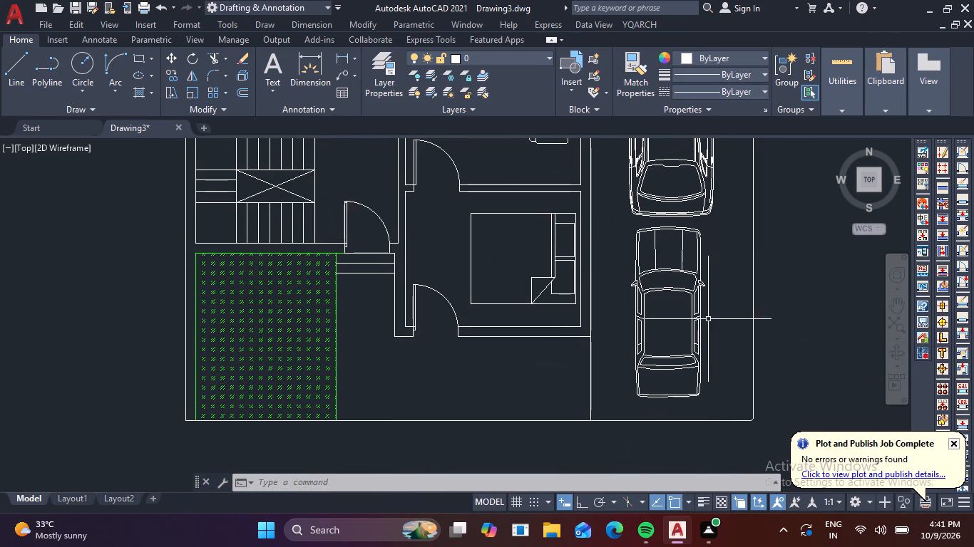
{"action": "left_click", "coordinate": [703, 323]}
{"action": "left_click", "coordinate": [693, 309]}
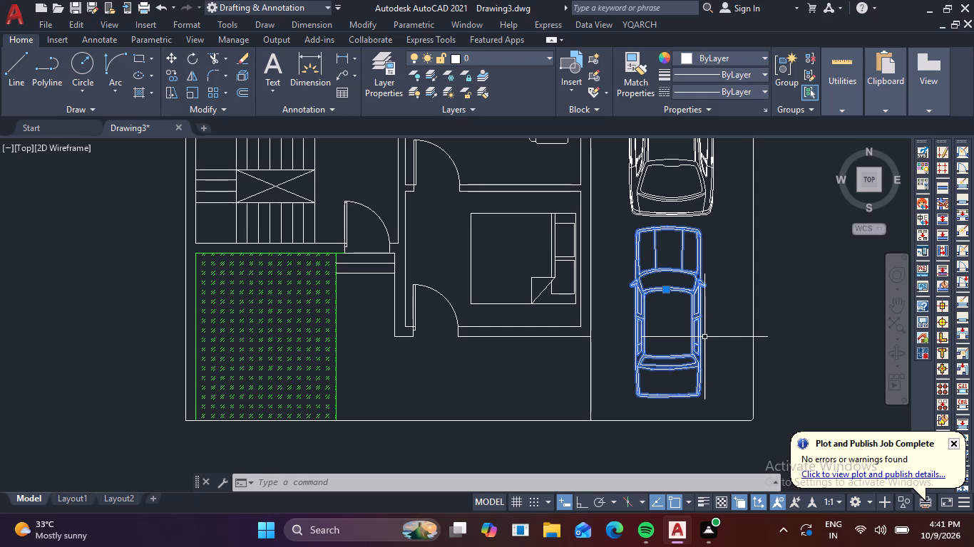
{"action": "type", "text": "sc"}
{"action": "key", "text": "space"}
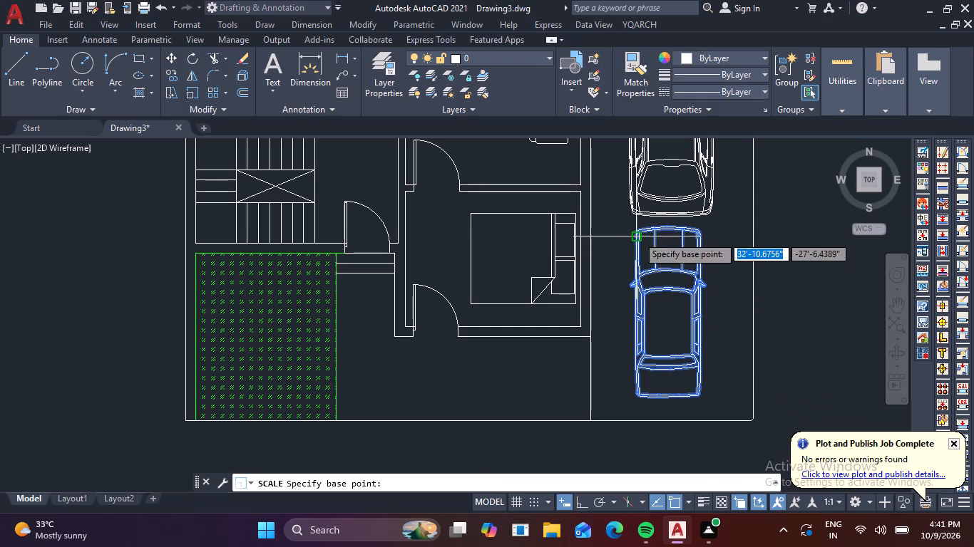
{"action": "left_click", "coordinate": [636, 235]}
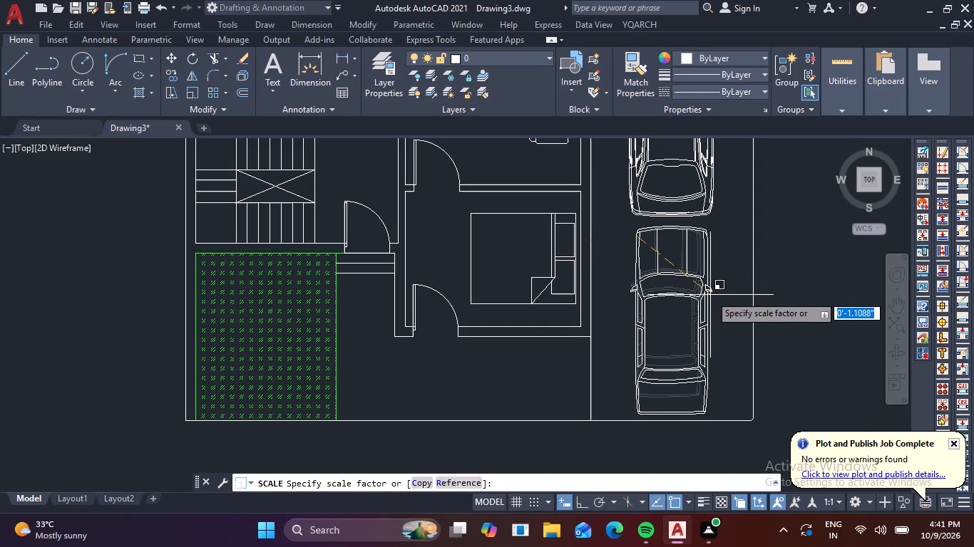
{"action": "left_click", "coordinate": [712, 296]}
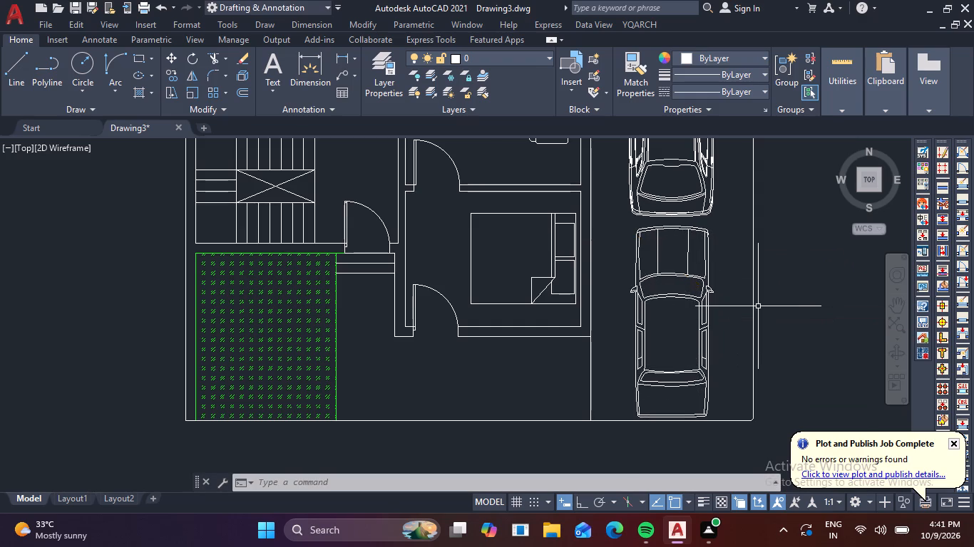
Examine the size, spacing and alignment of the three cars in the parking strip against the whole floor plan.
{"action": "scroll", "coordinate": [759, 306], "scroll_direction": "down", "scroll_amount": 2}
{"action": "scroll", "coordinate": [857, 344], "scroll_direction": "down", "scroll_amount": 2}
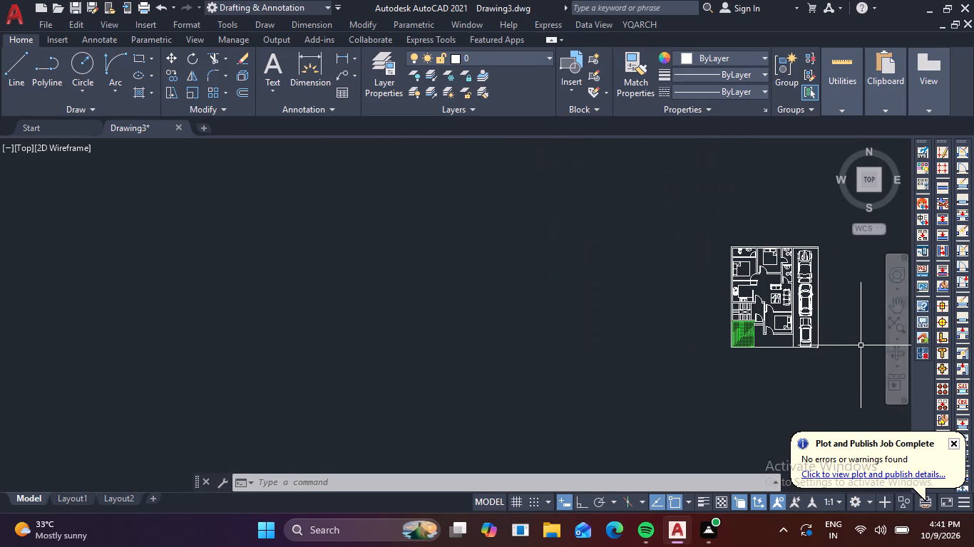
{"action": "scroll", "coordinate": [830, 330], "scroll_direction": "up", "scroll_amount": 1}
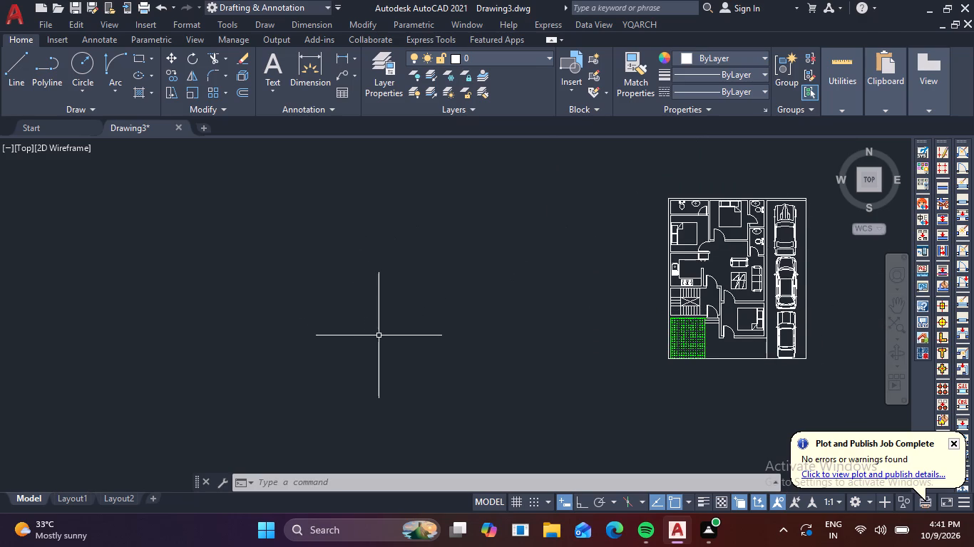
{"action": "scroll", "coordinate": [806, 234], "scroll_direction": "up", "scroll_amount": 3}
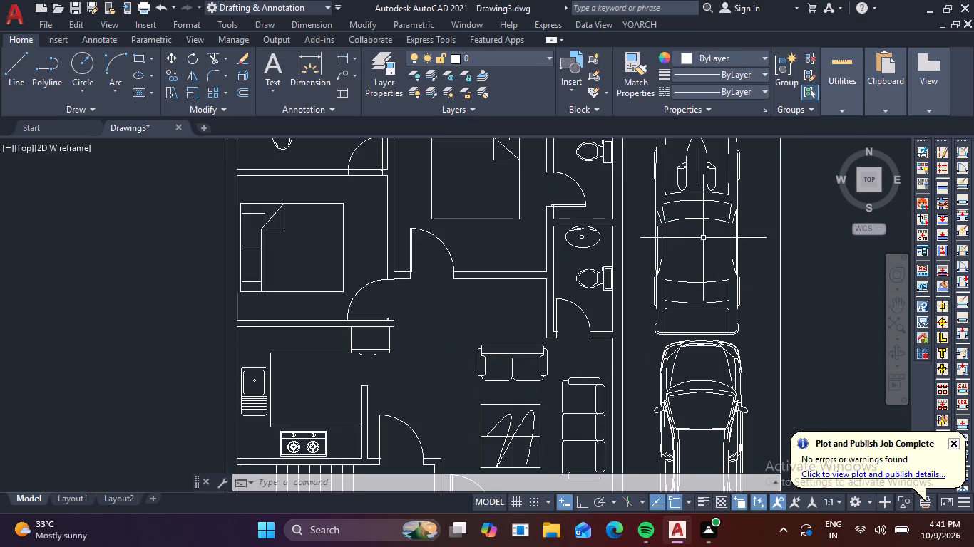
{"action": "scroll", "coordinate": [704, 229], "scroll_direction": "down", "scroll_amount": 1}
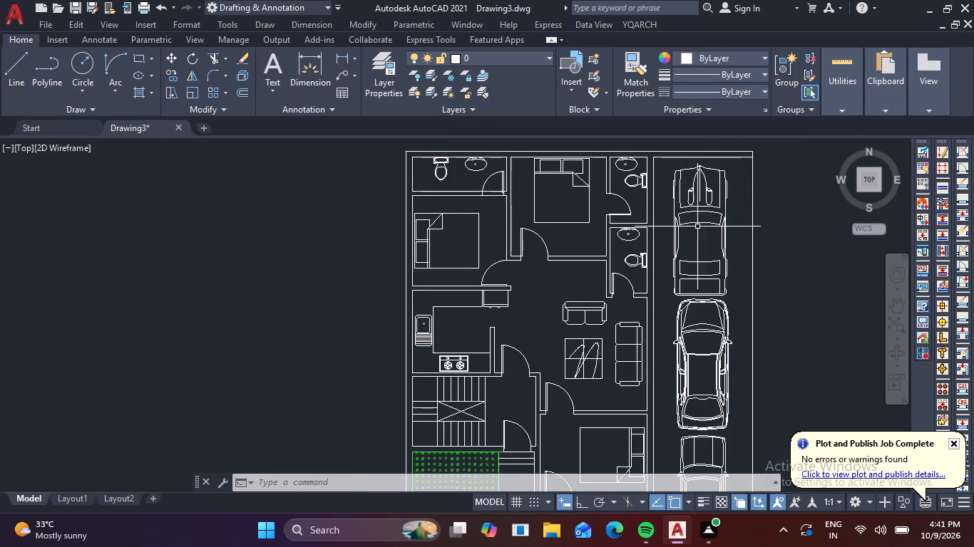
{"action": "middle_click_drag", "start_coordinate": [707, 239], "coordinate": [696, 145]}
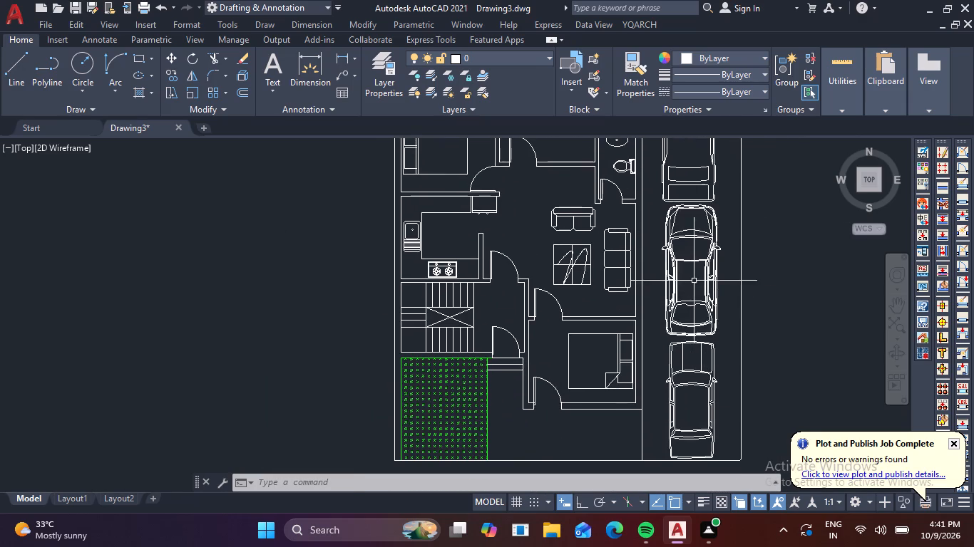
{"action": "middle_click_drag", "start_coordinate": [746, 316], "coordinate": [736, 232]}
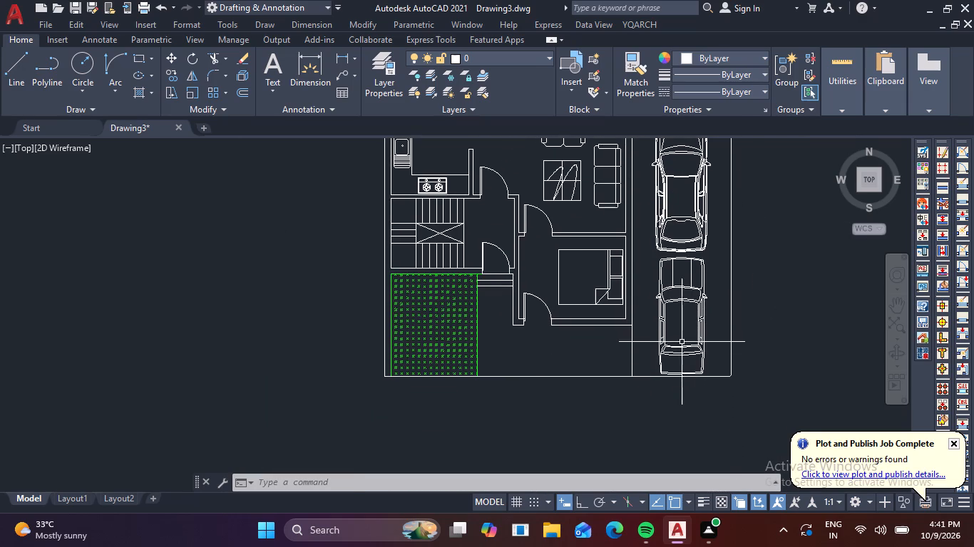
{"action": "middle_click_drag", "start_coordinate": [681, 297], "coordinate": [673, 313]}
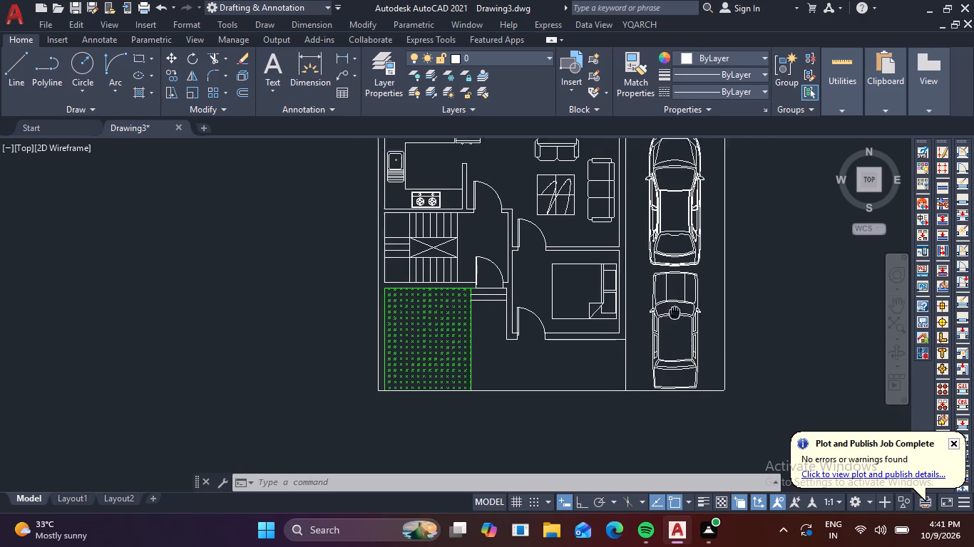
{"action": "middle_click_drag", "start_coordinate": [673, 313], "coordinate": [730, 413]}
{"action": "scroll", "coordinate": [714, 306], "scroll_direction": "down", "scroll_amount": 1}
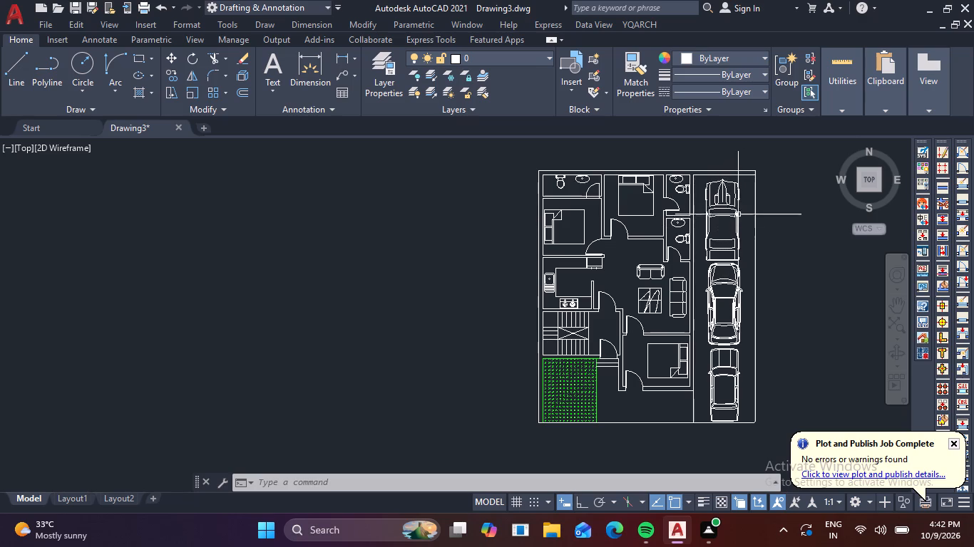
{"action": "scroll", "coordinate": [727, 210], "scroll_direction": "up", "scroll_amount": 2}
{"action": "scroll", "coordinate": [725, 209], "scroll_direction": "down", "scroll_amount": 3}
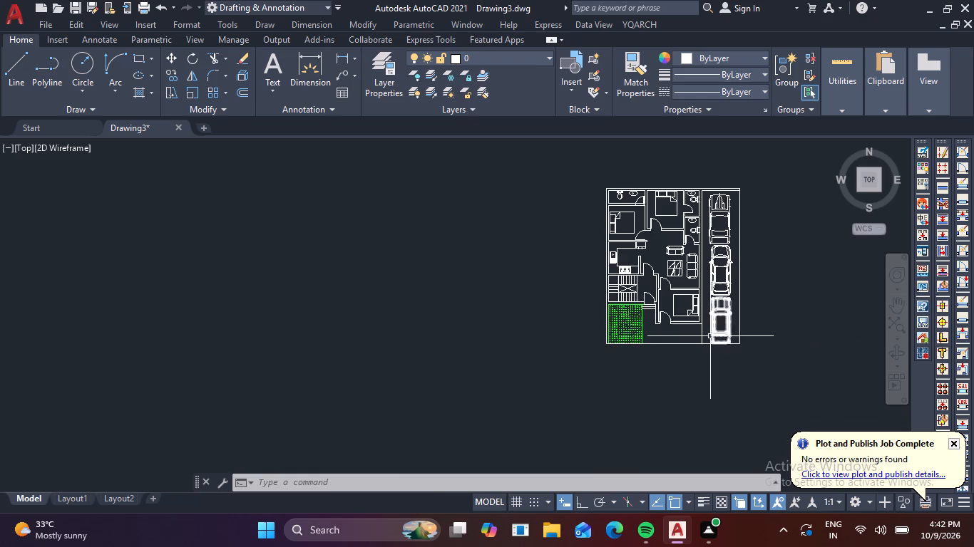
{"action": "scroll", "coordinate": [674, 273], "scroll_direction": "up", "scroll_amount": 3}
{"action": "middle_click_drag", "start_coordinate": [836, 286], "coordinate": [836, 285]}
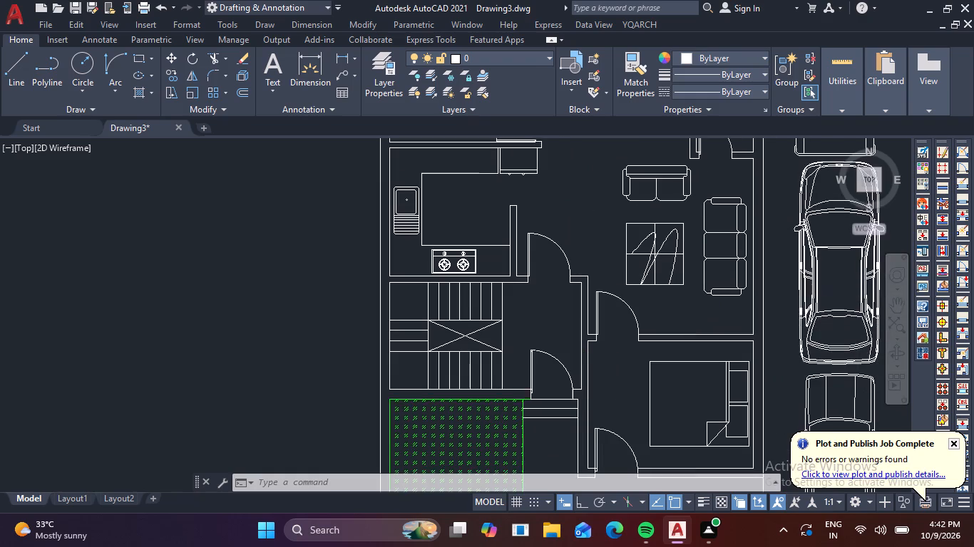
{"action": "middle_click_drag", "start_coordinate": [836, 285], "coordinate": [686, 251]}
{"action": "middle_click_drag", "start_coordinate": [692, 245], "coordinate": [697, 302]}
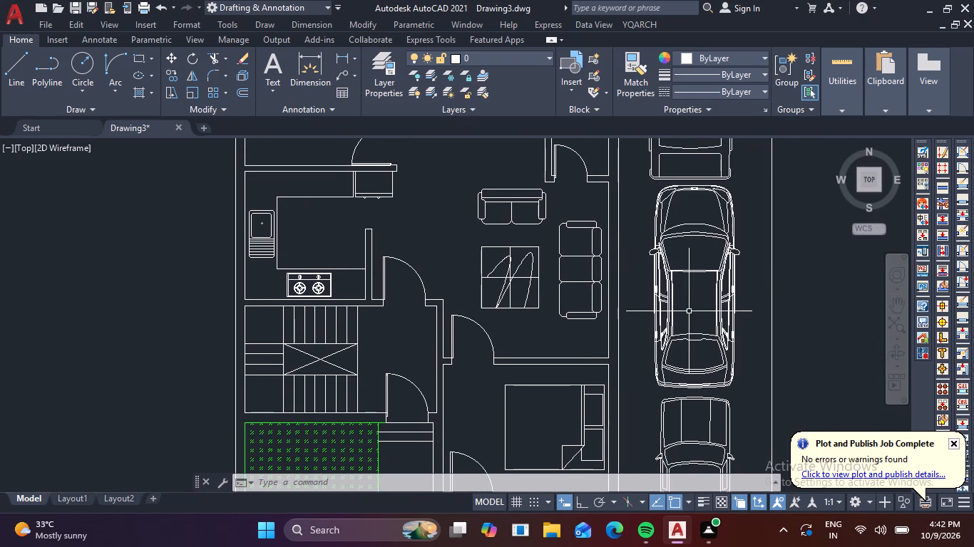
Create a multiline text box spanning the roof of the middle car, about 5'-6" across its diagonal.
{"action": "left_click", "coordinate": [278, 59]}
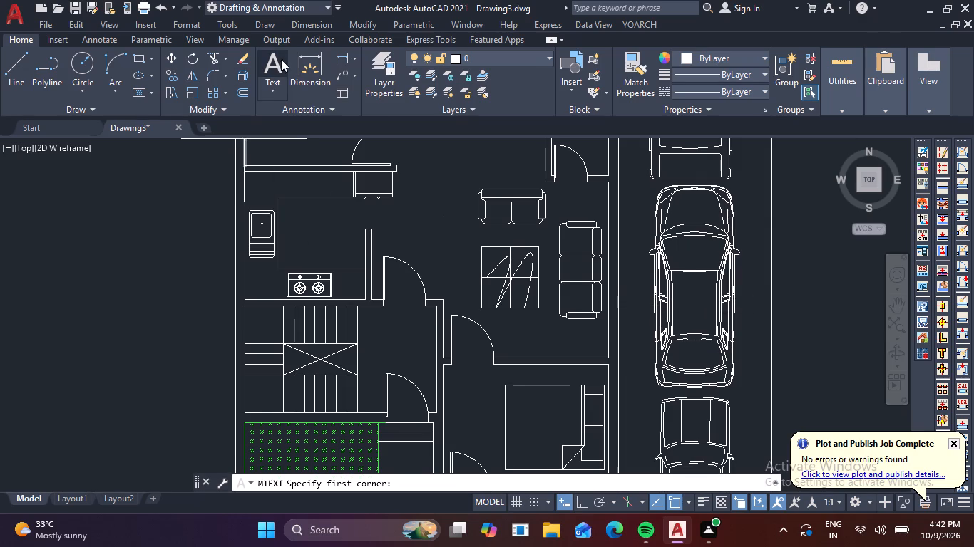
{"action": "scroll", "coordinate": [670, 313], "scroll_direction": "up", "scroll_amount": 1}
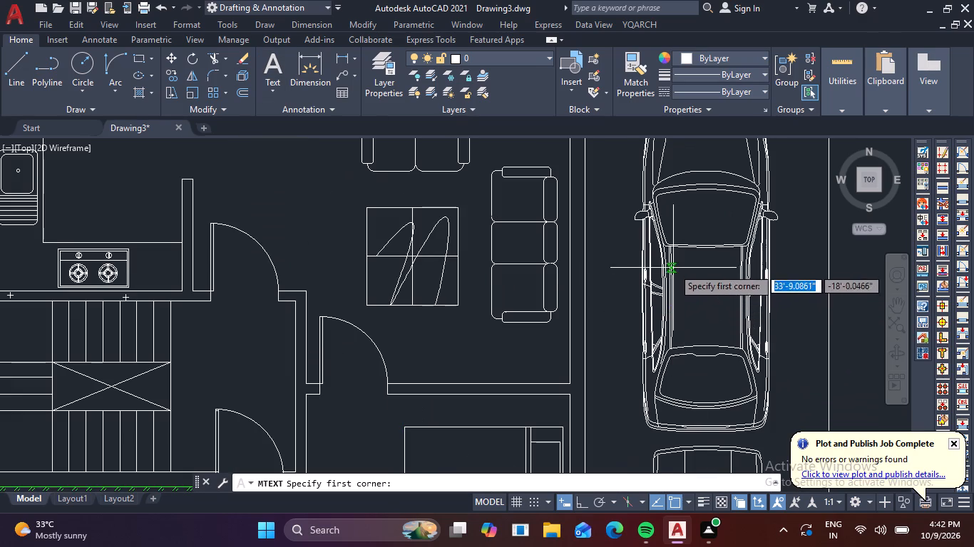
{"action": "scroll", "coordinate": [672, 261], "scroll_direction": "up", "scroll_amount": 1}
{"action": "left_click", "coordinate": [676, 254]}
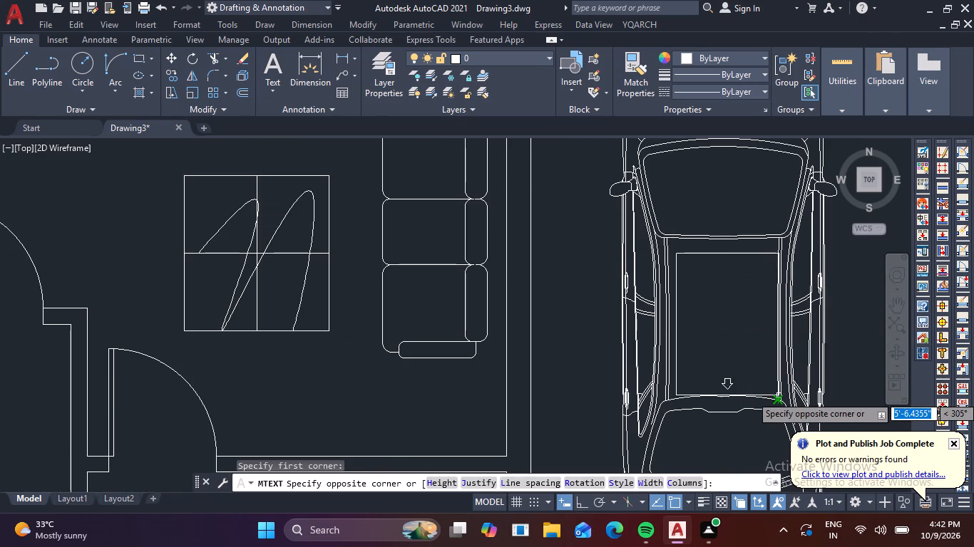
{"action": "left_click", "coordinate": [776, 392]}
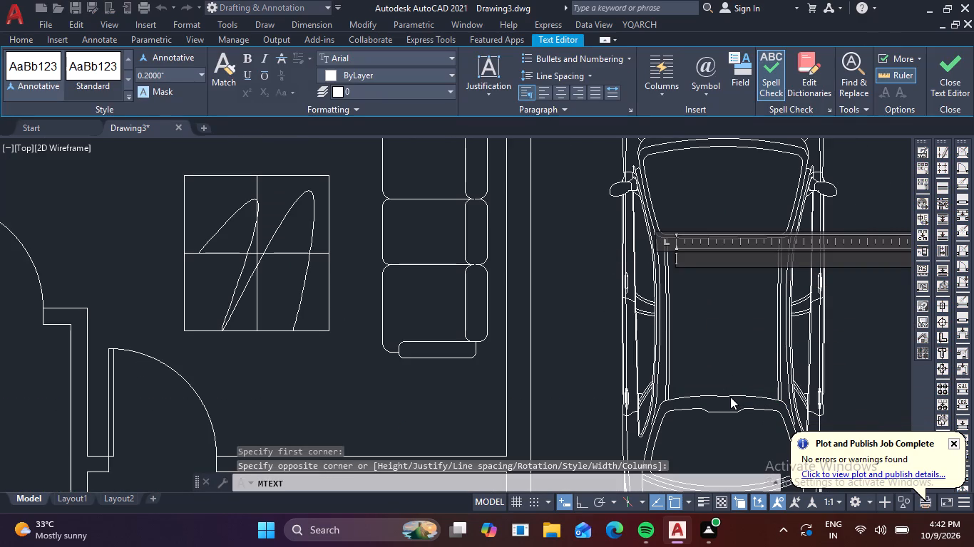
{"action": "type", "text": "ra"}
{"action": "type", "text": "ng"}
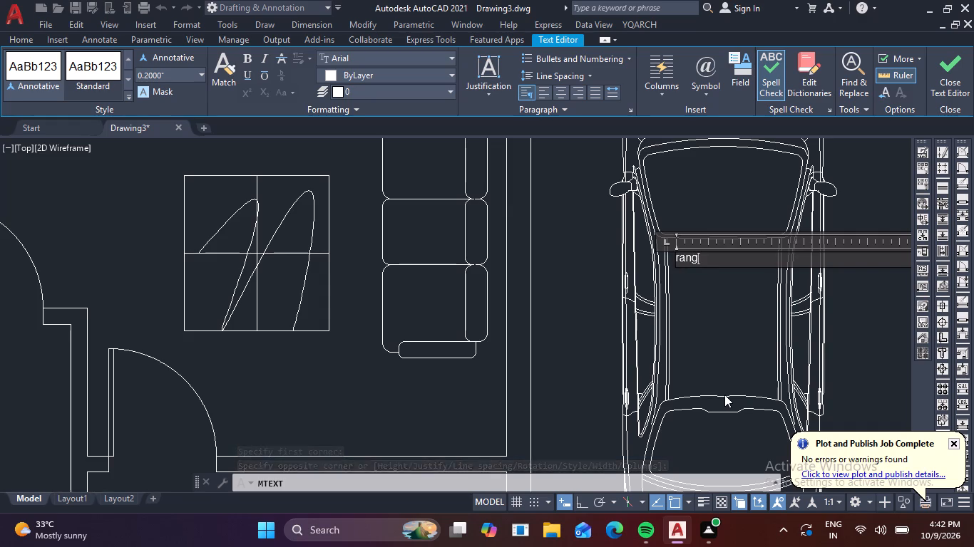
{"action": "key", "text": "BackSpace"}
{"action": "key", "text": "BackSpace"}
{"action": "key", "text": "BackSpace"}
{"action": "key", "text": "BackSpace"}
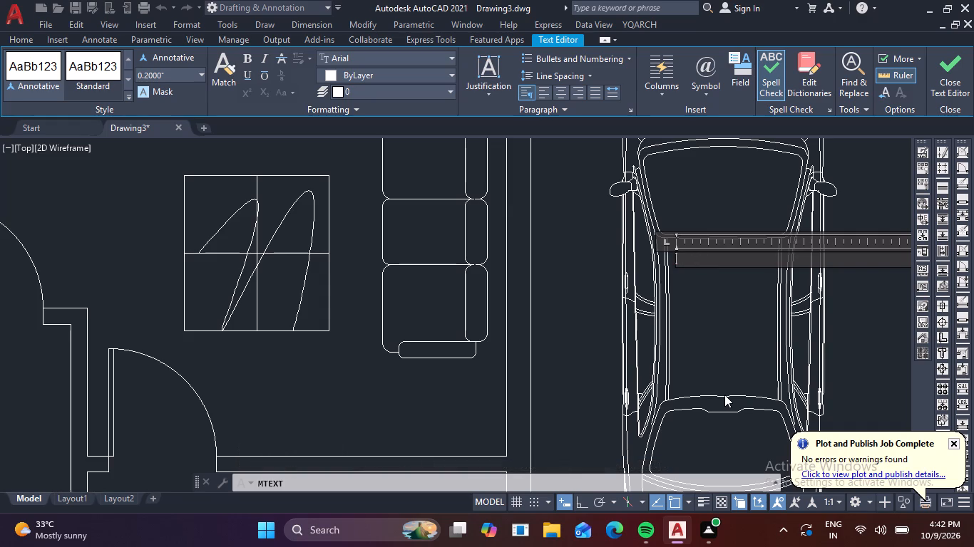
Enter RANG ROVER as the text on the middle car's roof and finish the text edit.
{"action": "key", "text": "e"}
{"action": "key", "text": "BackSpace"}
{"action": "type", "text": "RA"}
{"action": "type", "text": "NG R"}
{"action": "key", "text": "o"}
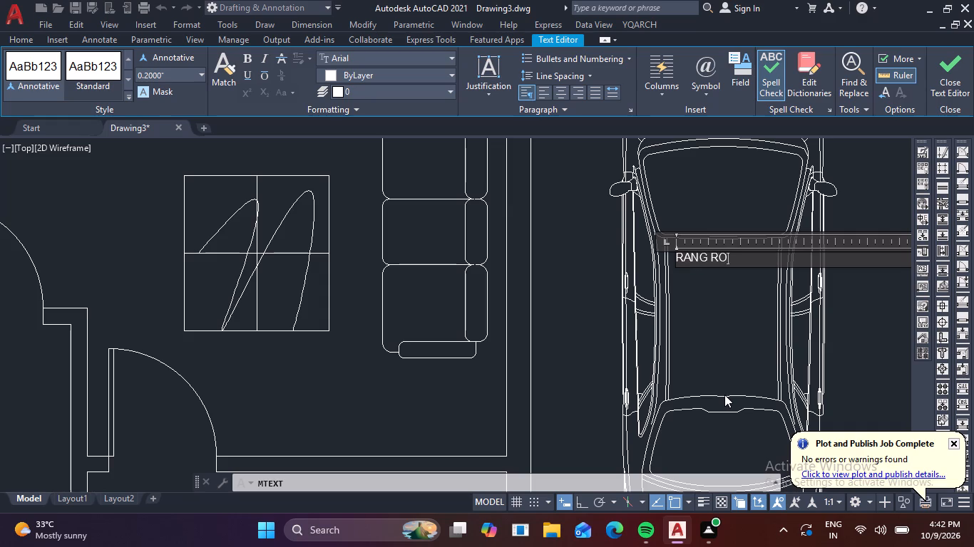
{"action": "type", "text": "VER"}
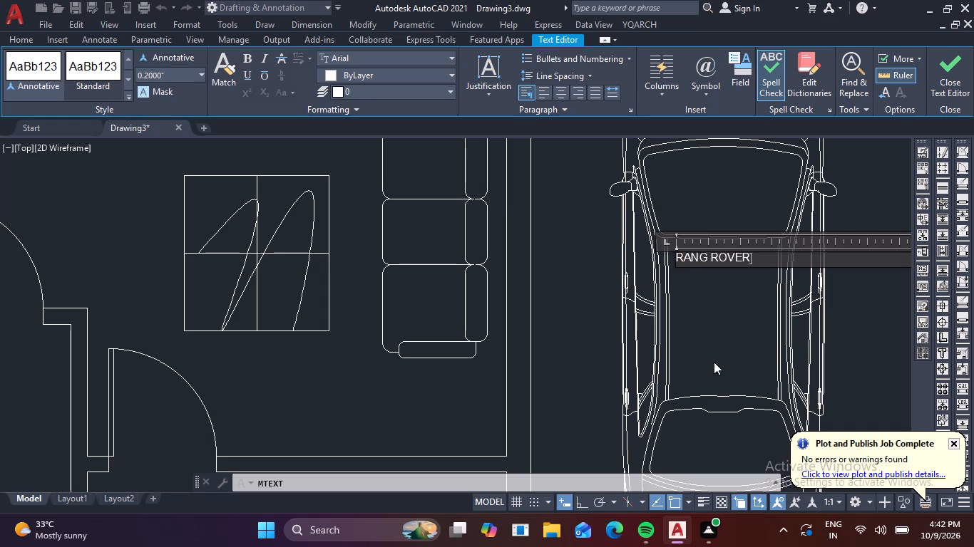
{"action": "left_click", "coordinate": [714, 360]}
Scale up the RANG ROVER text from its upper-left corner to a text height of about 11.6".
{"action": "scroll", "coordinate": [679, 239], "scroll_direction": "up", "scroll_amount": 2}
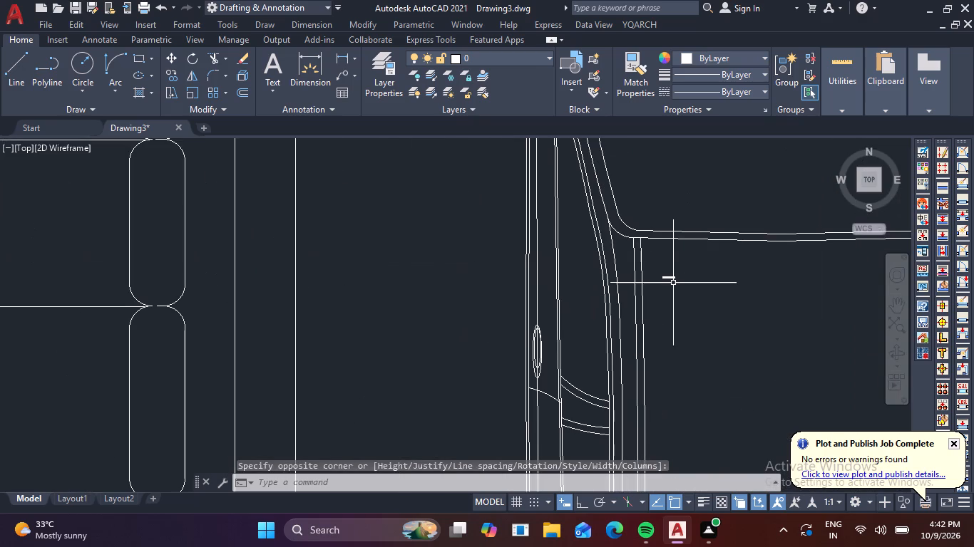
{"action": "double_click", "coordinate": [672, 279]}
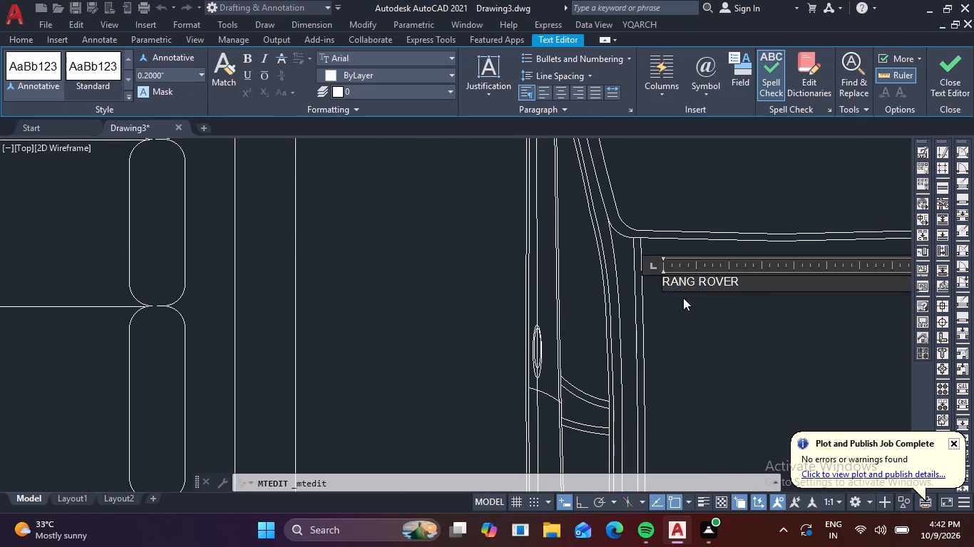
{"action": "left_click", "coordinate": [699, 330]}
{"action": "left_click", "coordinate": [668, 276]}
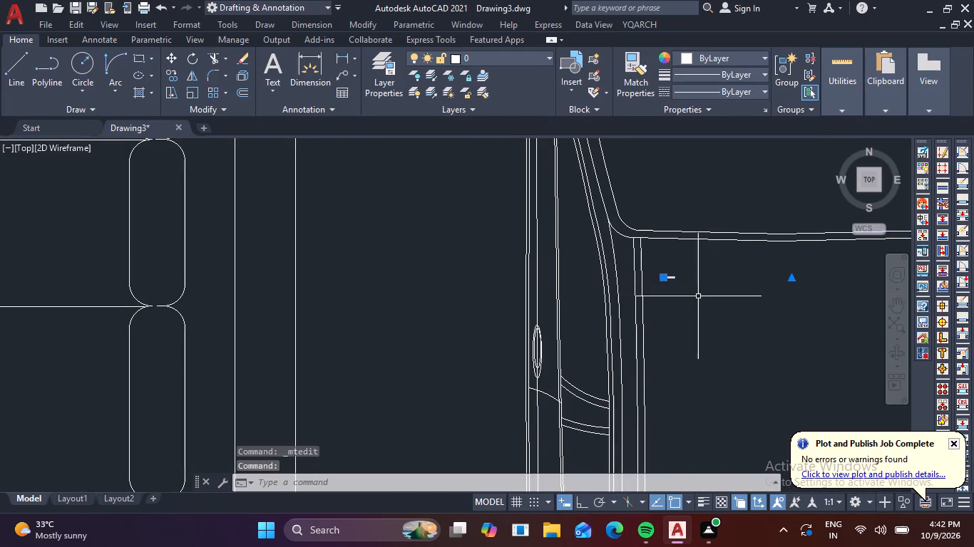
{"action": "type", "text": "SC"}
{"action": "key", "text": "space"}
{"action": "left_click", "coordinate": [663, 272]}
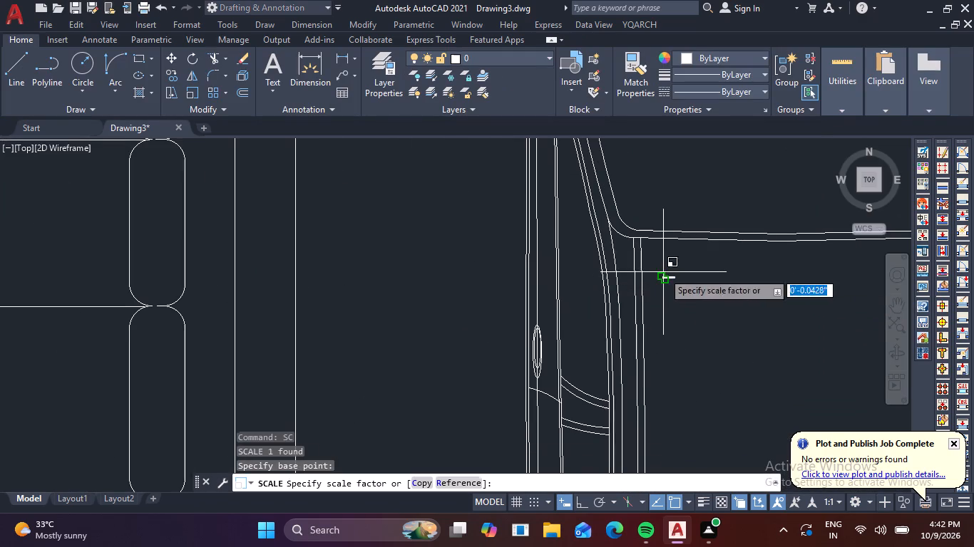
{"action": "scroll", "coordinate": [749, 334], "scroll_direction": "down", "scroll_amount": 3}
{"action": "scroll", "coordinate": [771, 389], "scroll_direction": "down", "scroll_amount": 1}
{"action": "middle_click_drag", "start_coordinate": [771, 389], "coordinate": [677, 212]}
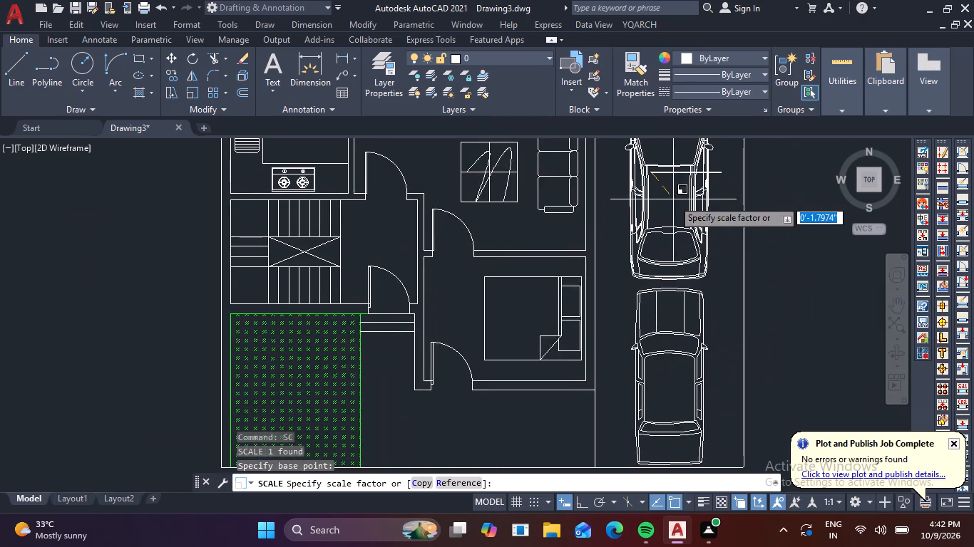
{"action": "scroll", "coordinate": [712, 291], "scroll_direction": "down", "scroll_amount": 3}
{"action": "middle_click_drag", "start_coordinate": [753, 345], "coordinate": [671, 184]}
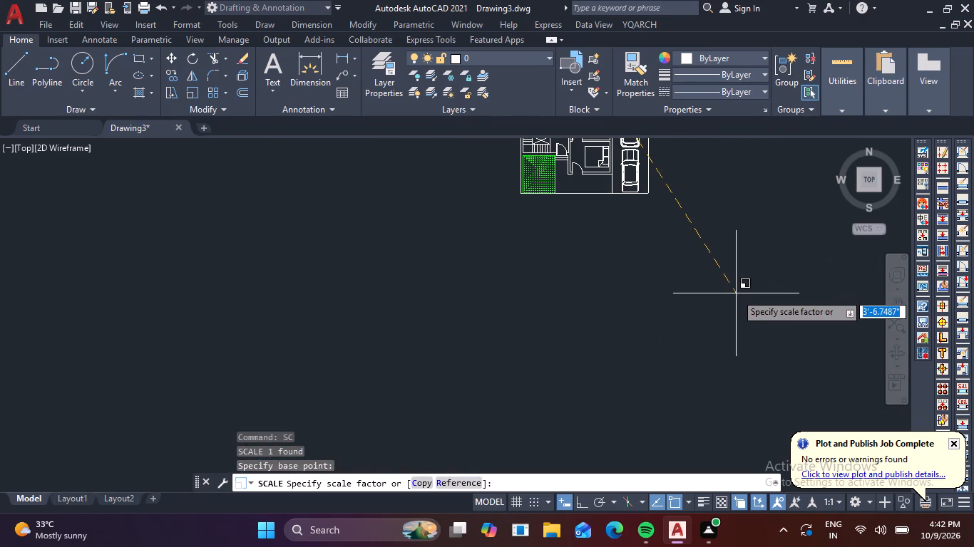
{"action": "middle_click_drag", "start_coordinate": [737, 293], "coordinate": [756, 377]}
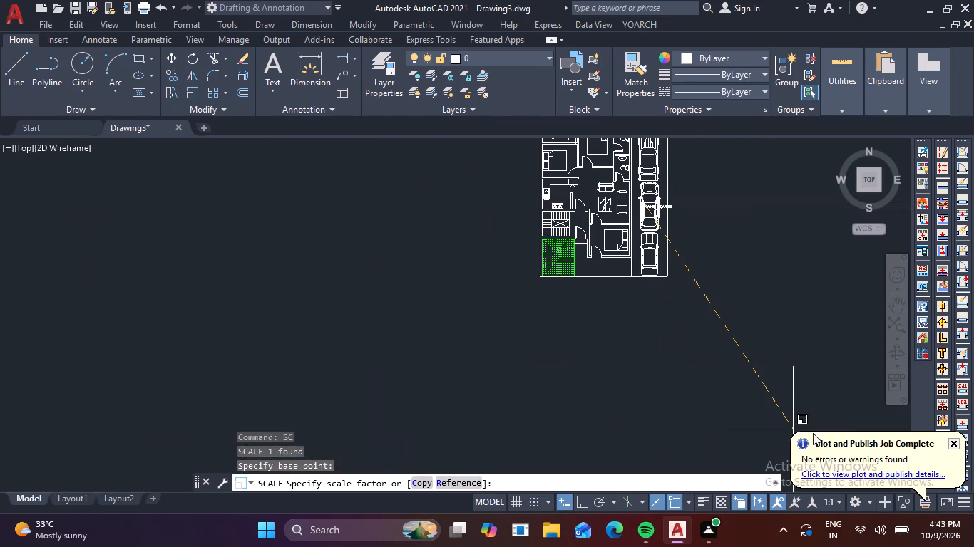
{"action": "left_click", "coordinate": [842, 400]}
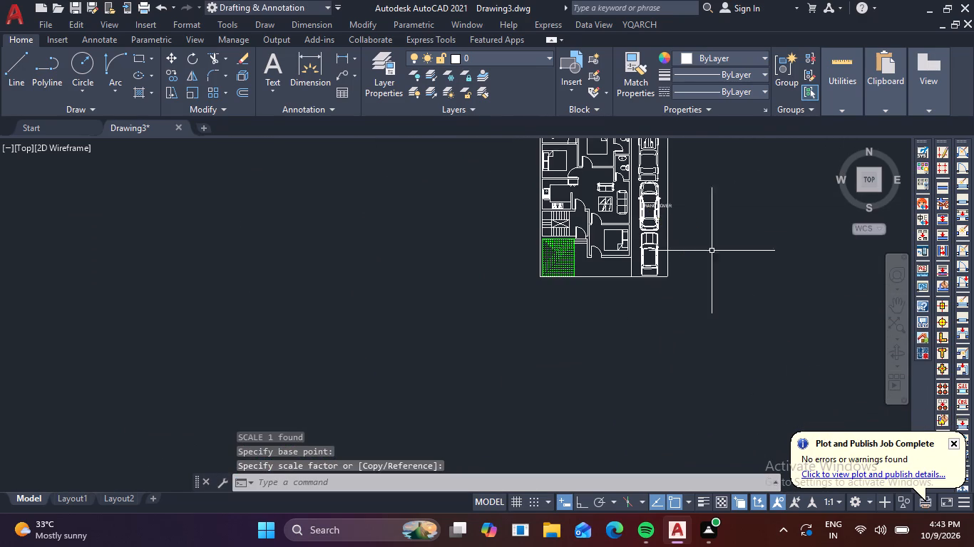
Rotate the RANG ROVER text 90° counterclockwise so it reads upward along the car's length.
{"action": "scroll", "coordinate": [675, 202], "scroll_direction": "up", "scroll_amount": 3}
{"action": "left_click", "coordinate": [603, 229]}
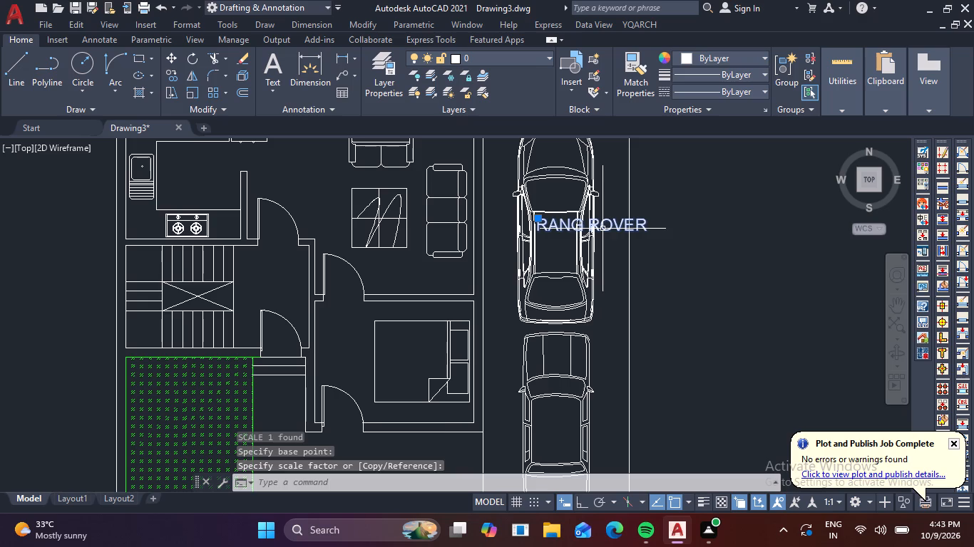
{"action": "key", "text": "r"}
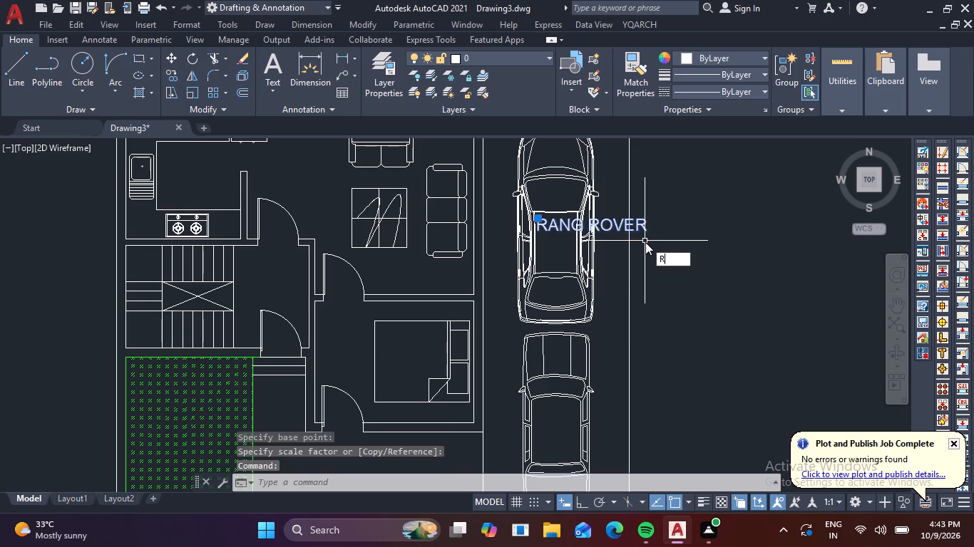
{"action": "key", "text": "o"}
{"action": "key", "text": "space"}
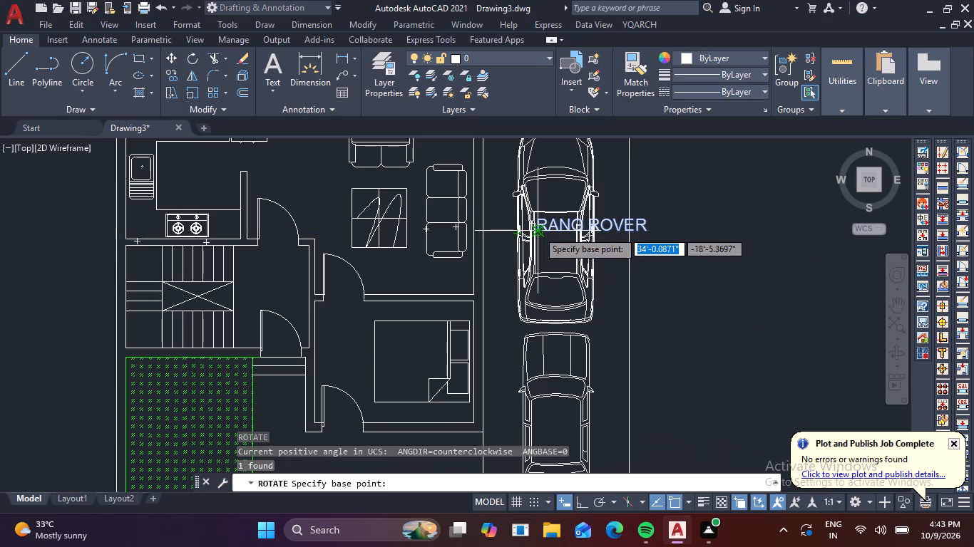
{"action": "key", "text": "F8"}
{"action": "left_click", "coordinate": [542, 229]}
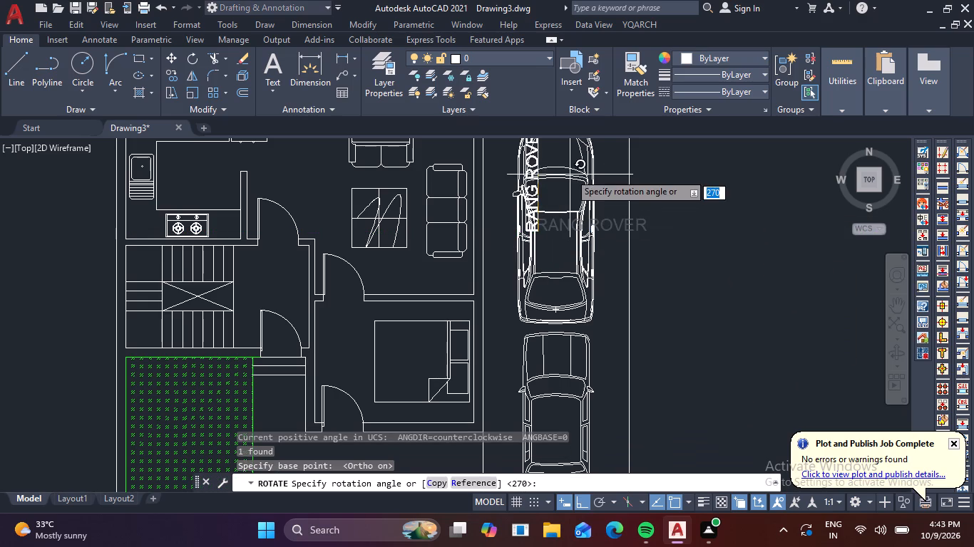
{"action": "left_click", "coordinate": [548, 197]}
Move the vertical RANG ROVER text about 4' down and slightly right, onto the middle car's centreline.
{"action": "left_click", "coordinate": [537, 191]}
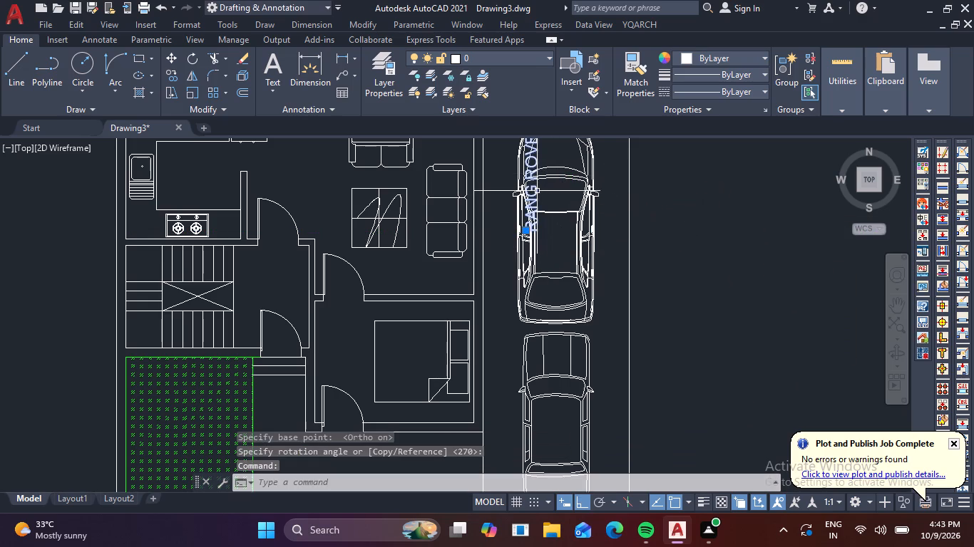
{"action": "type", "text": "M"}
{"action": "key", "text": "space"}
{"action": "left_click", "coordinate": [537, 191]}
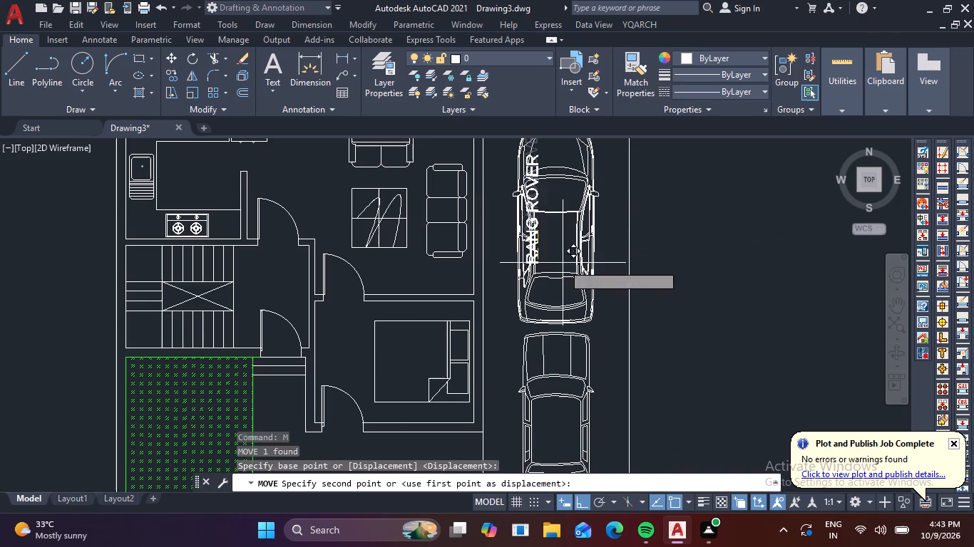
{"action": "key", "text": "F8"}
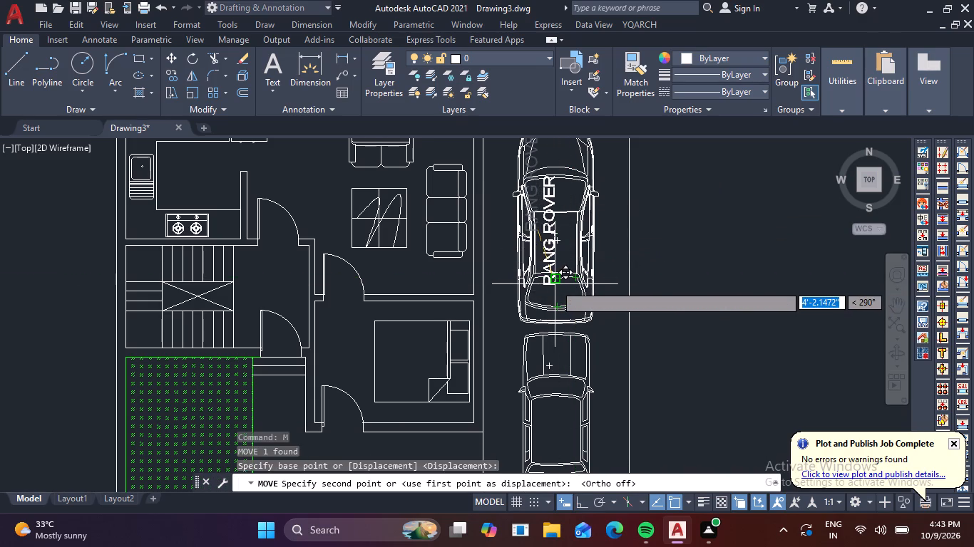
{"action": "left_click", "coordinate": [556, 285]}
Set the color of the RANG ROVER text to Yellow in its properties and deselect it.
{"action": "left_click", "coordinate": [549, 255]}
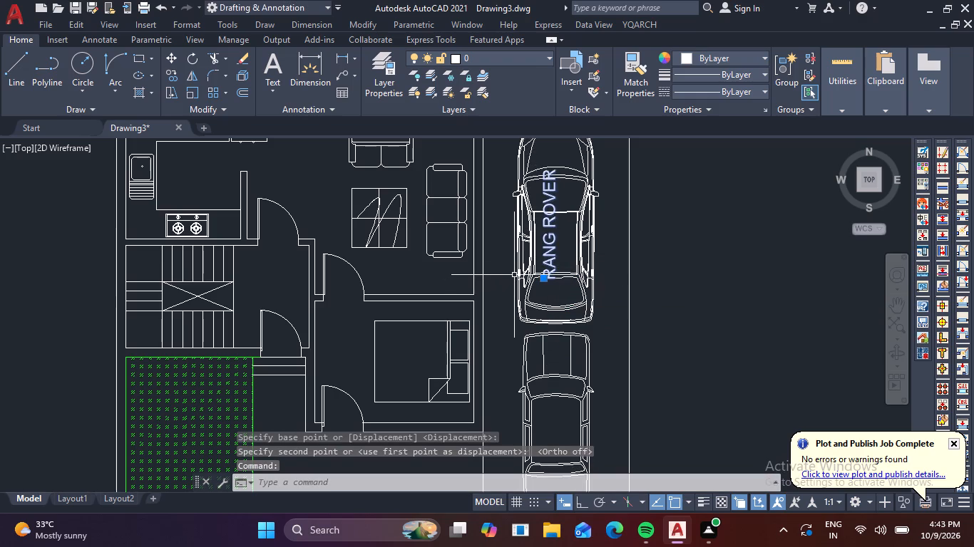
{"action": "key", "text": "p"}
{"action": "type", "text": "R"}
{"action": "key", "text": "space"}
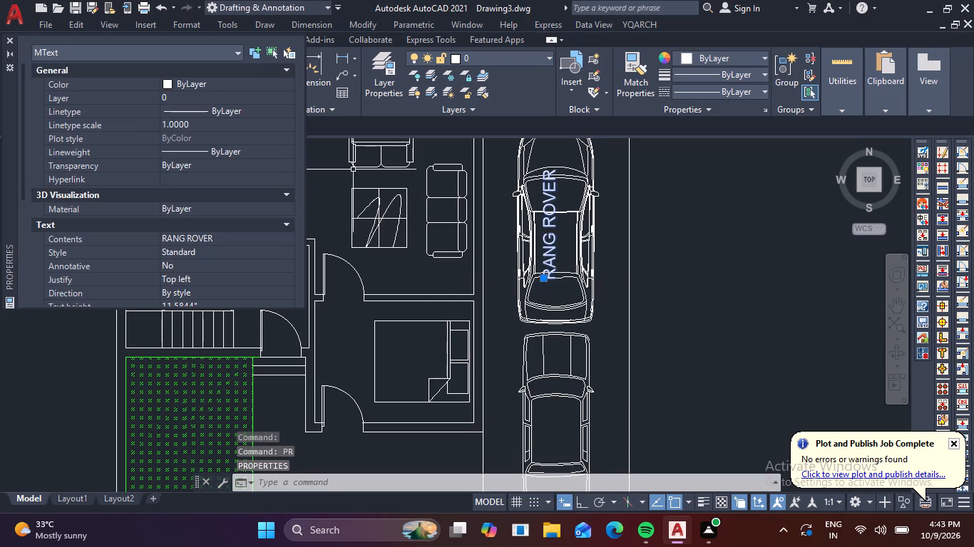
{"action": "left_click", "coordinate": [222, 81]}
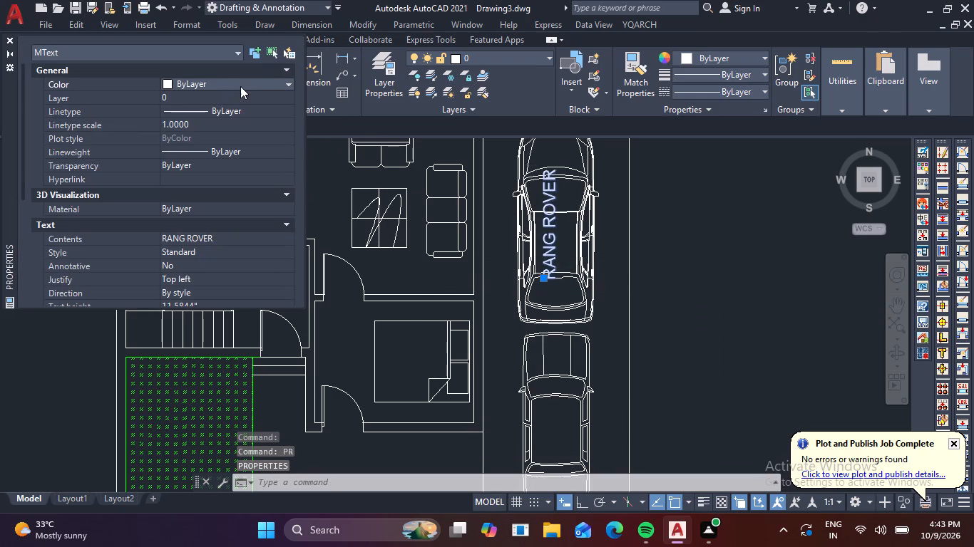
{"action": "left_click", "coordinate": [289, 84]}
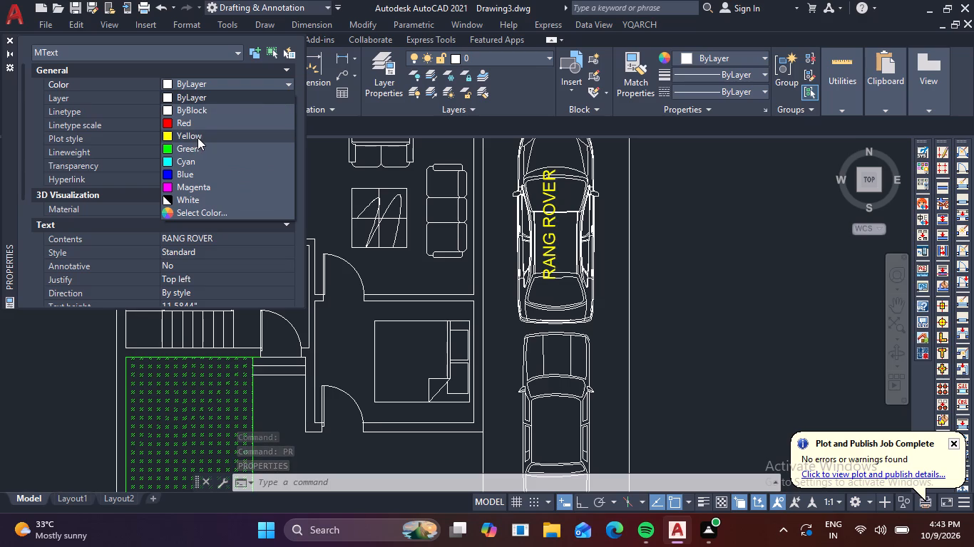
{"action": "left_click", "coordinate": [198, 137]}
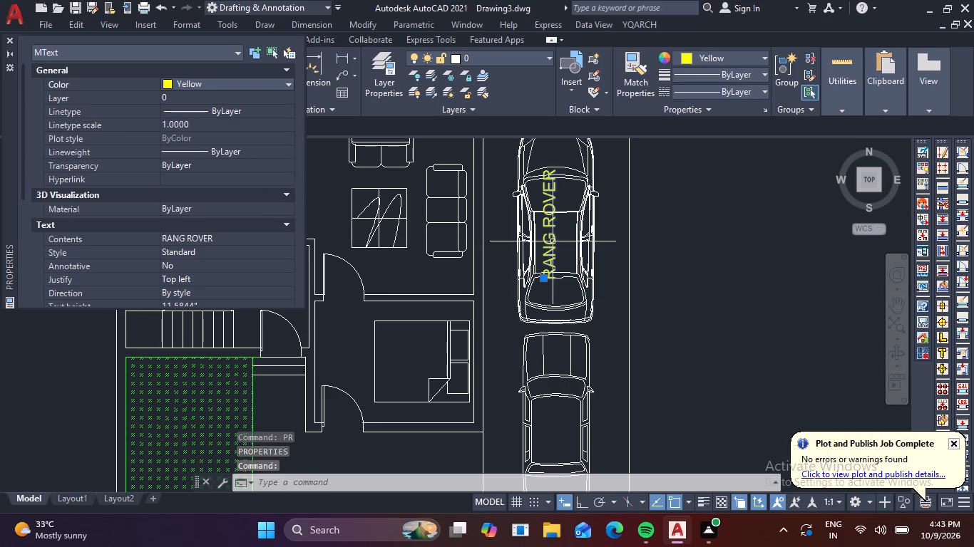
{"action": "left_click", "coordinate": [16, 36]}
{"action": "left_click", "coordinate": [9, 40]}
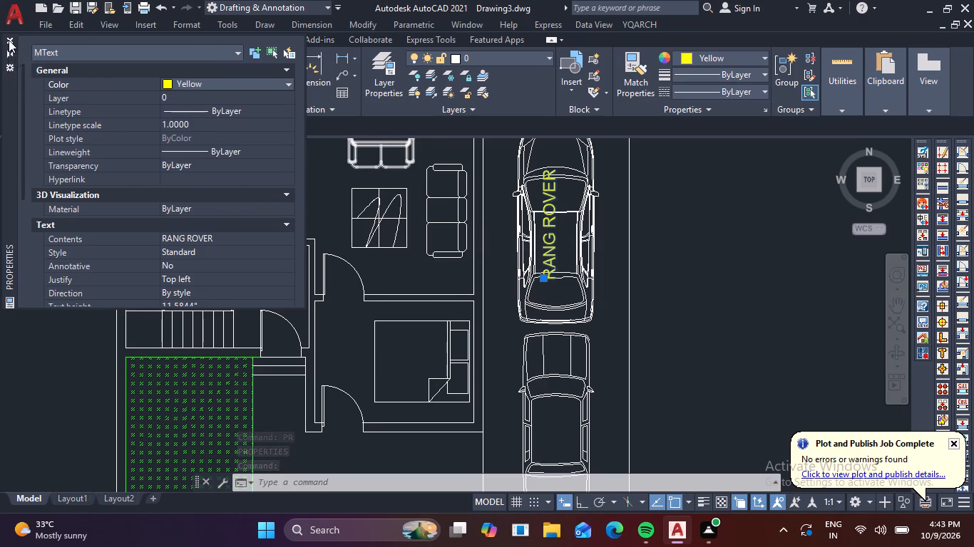
{"action": "scroll", "coordinate": [559, 213], "scroll_direction": "down", "scroll_amount": 1}
{"action": "key", "text": "Escape"}
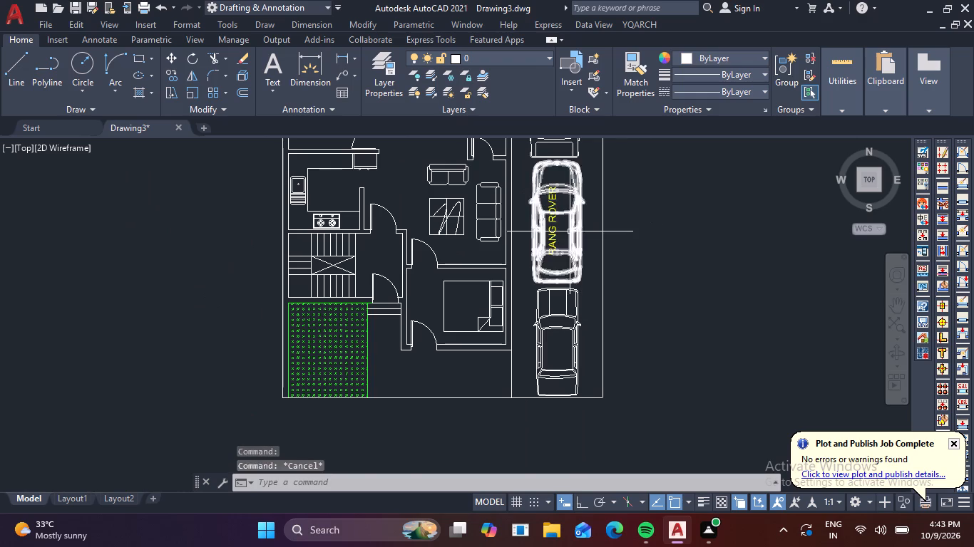
Make the whole RANG ROVER text on the middle car bold.
{"action": "scroll", "coordinate": [558, 233], "scroll_direction": "up", "scroll_amount": 3}
{"action": "scroll", "coordinate": [563, 240], "scroll_direction": "down", "scroll_amount": 2}
{"action": "scroll", "coordinate": [640, 268], "scroll_direction": "down", "scroll_amount": 2}
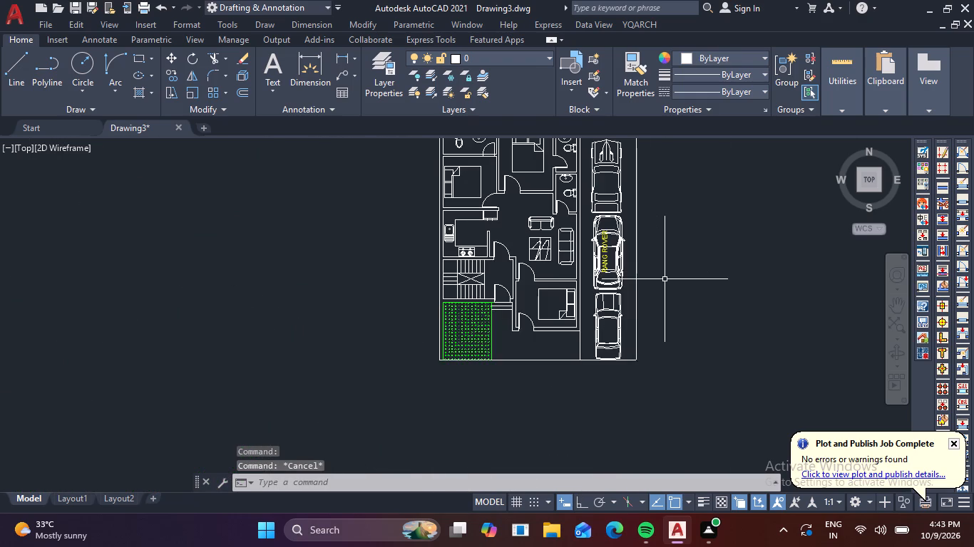
{"action": "scroll", "coordinate": [667, 282], "scroll_direction": "up", "scroll_amount": 2}
{"action": "double_click", "coordinate": [501, 237]}
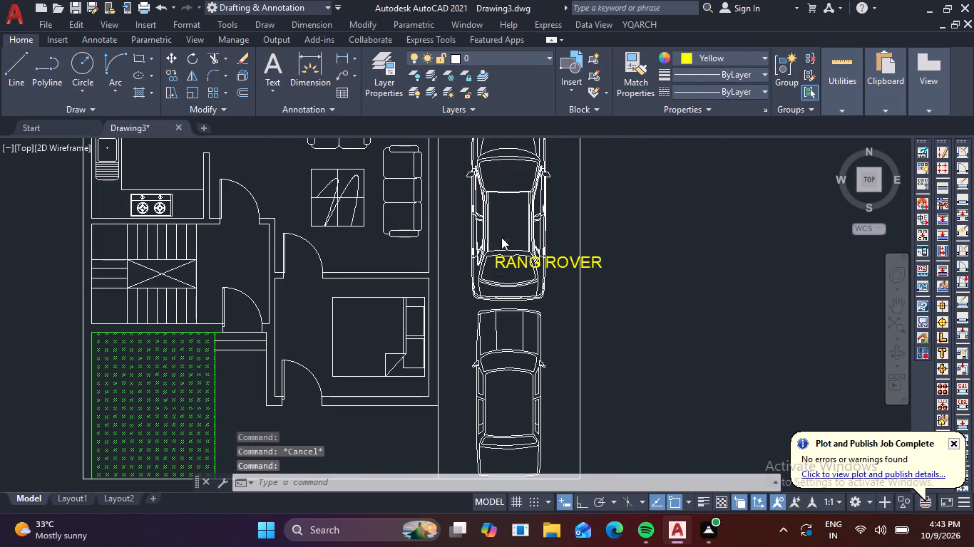
{"action": "left_click_drag", "start_coordinate": [617, 263], "coordinate": [506, 262]}
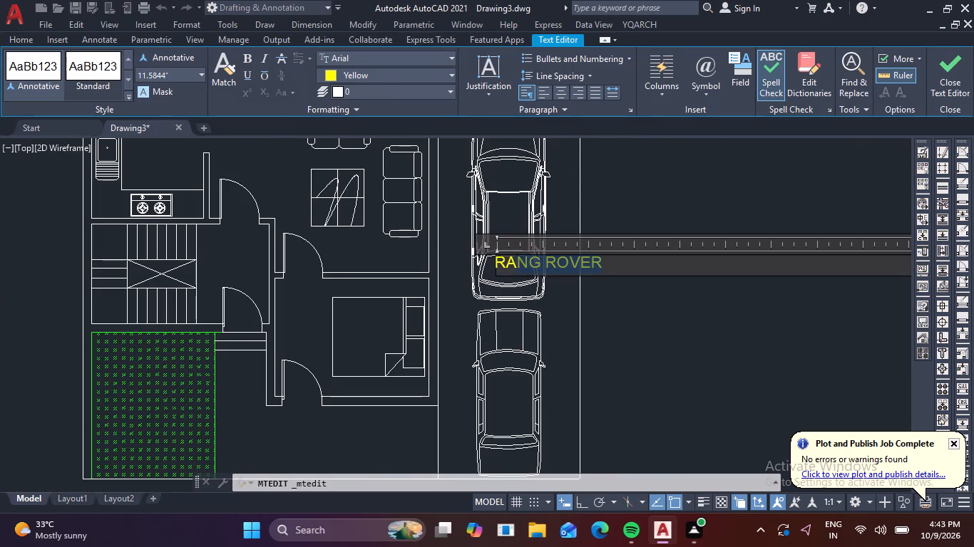
{"action": "left_click_drag", "start_coordinate": [506, 262], "coordinate": [442, 260]}
{"action": "left_click", "coordinate": [249, 54]}
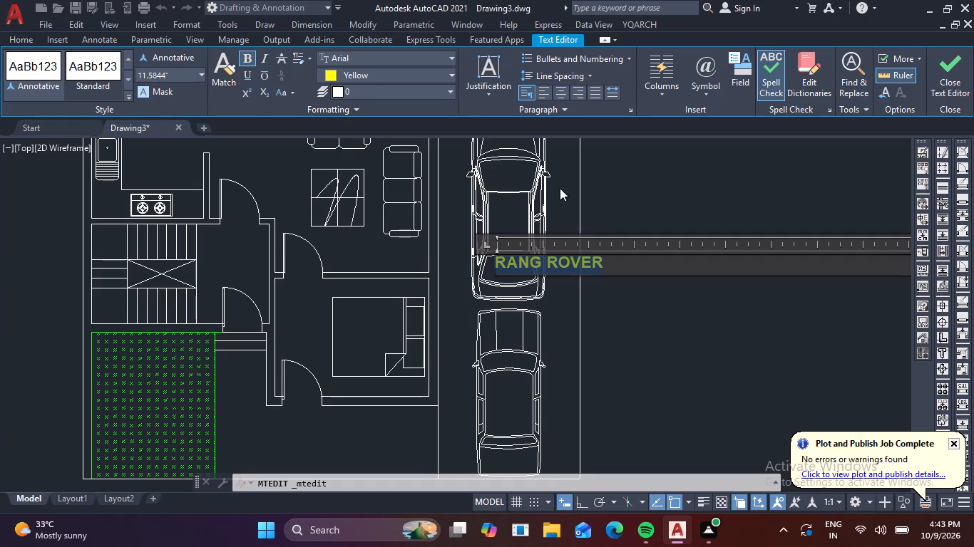
{"action": "left_click", "coordinate": [648, 208]}
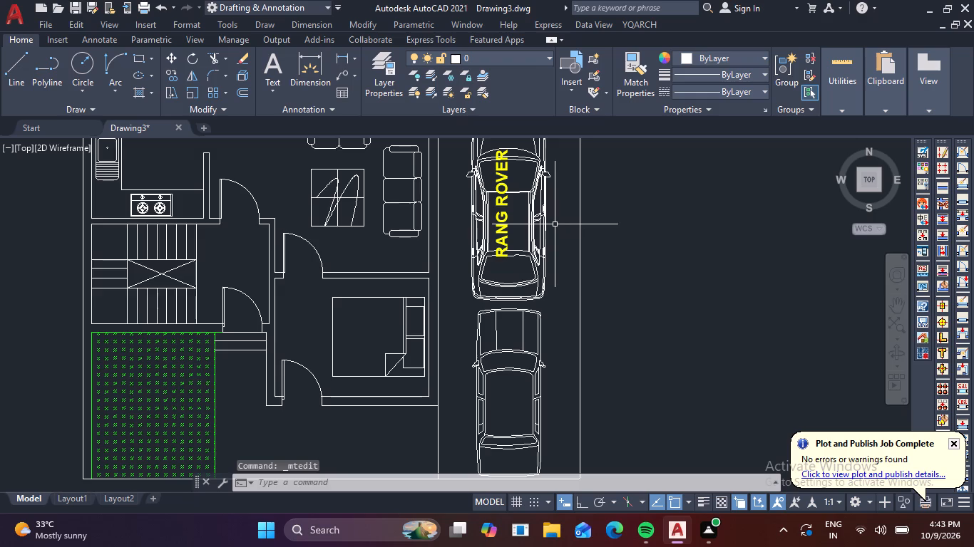
Reapply the color Yellow to the RANG ROVER text on the middle car in its properties.
{"action": "scroll", "coordinate": [550, 226], "scroll_direction": "down", "scroll_amount": 2}
{"action": "scroll", "coordinate": [566, 232], "scroll_direction": "up", "scroll_amount": 2}
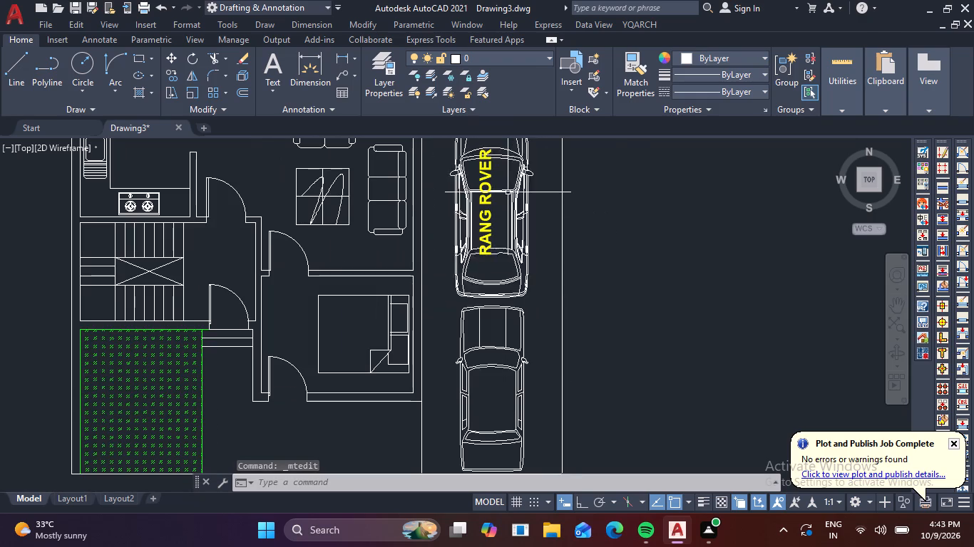
{"action": "left_click", "coordinate": [488, 192]}
{"action": "key", "text": "p"}
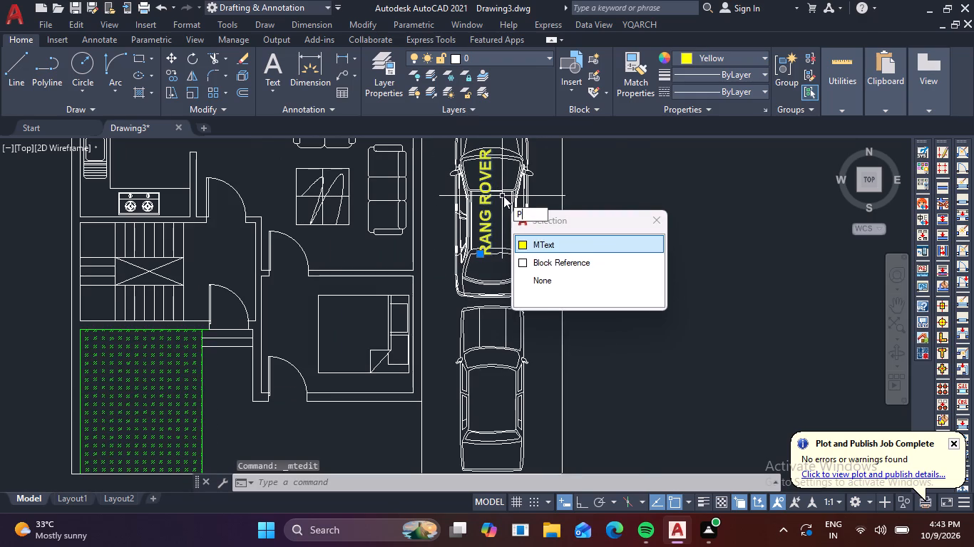
{"action": "type", "text": "R"}
{"action": "key", "text": "space"}
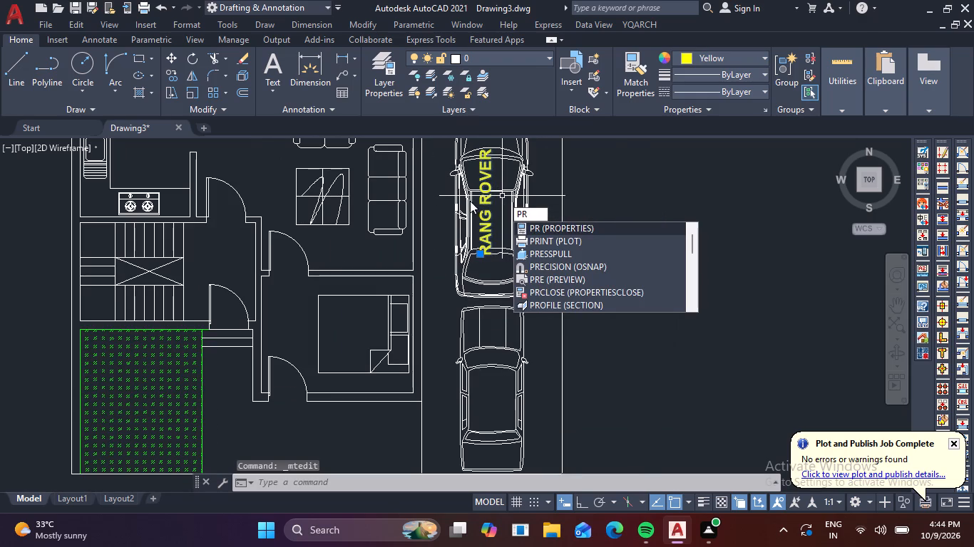
{"action": "key", "text": "space"}
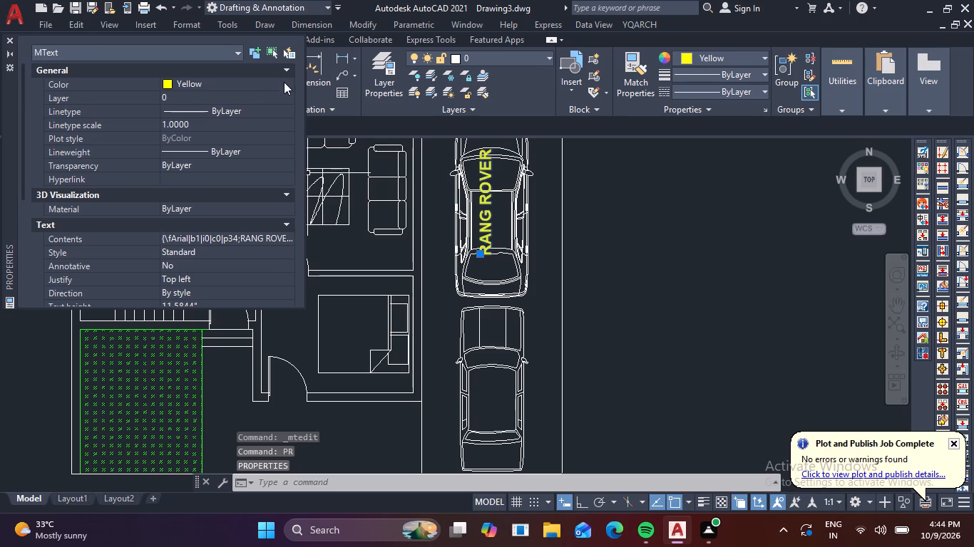
{"action": "left_click", "coordinate": [284, 82]}
{"action": "left_click", "coordinate": [289, 83]}
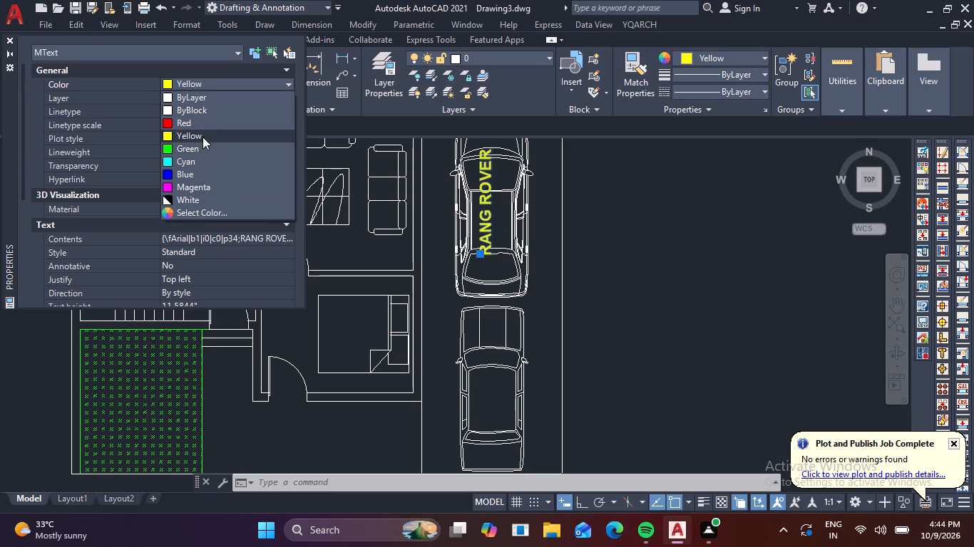
{"action": "left_click", "coordinate": [203, 137]}
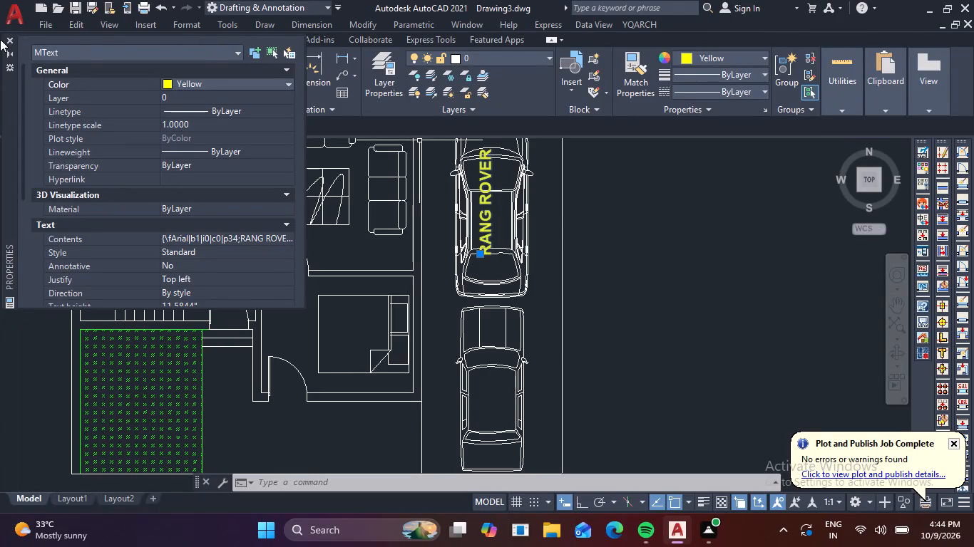
{"action": "left_click", "coordinate": [9, 37]}
Copy the RANG ROVER text onto the other two cars, about 16' down for the lower car and about 15' up for the upper car.
{"action": "scroll", "coordinate": [362, 211], "scroll_direction": "down", "scroll_amount": 2}
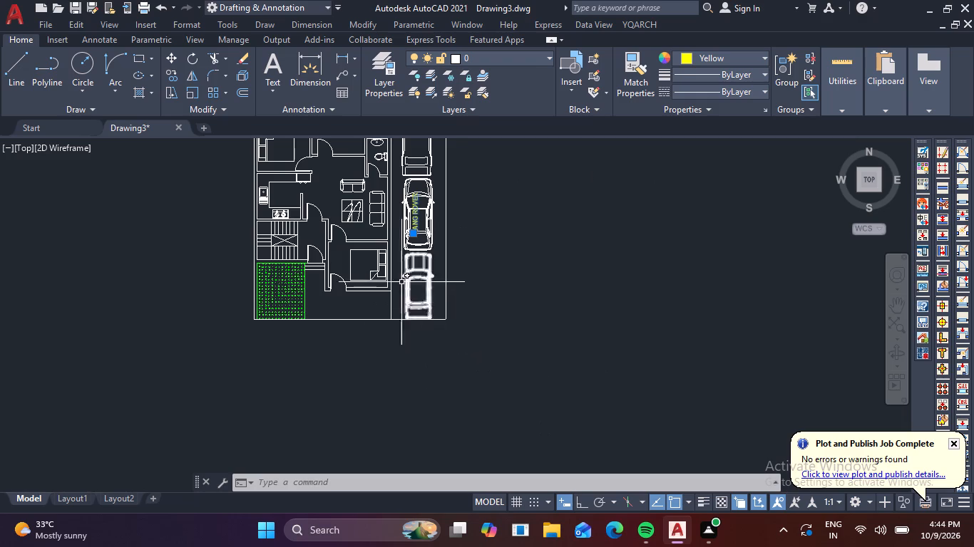
{"action": "scroll", "coordinate": [394, 283], "scroll_direction": "up", "scroll_amount": 2}
{"action": "middle_click_drag", "start_coordinate": [503, 287], "coordinate": [543, 474]}
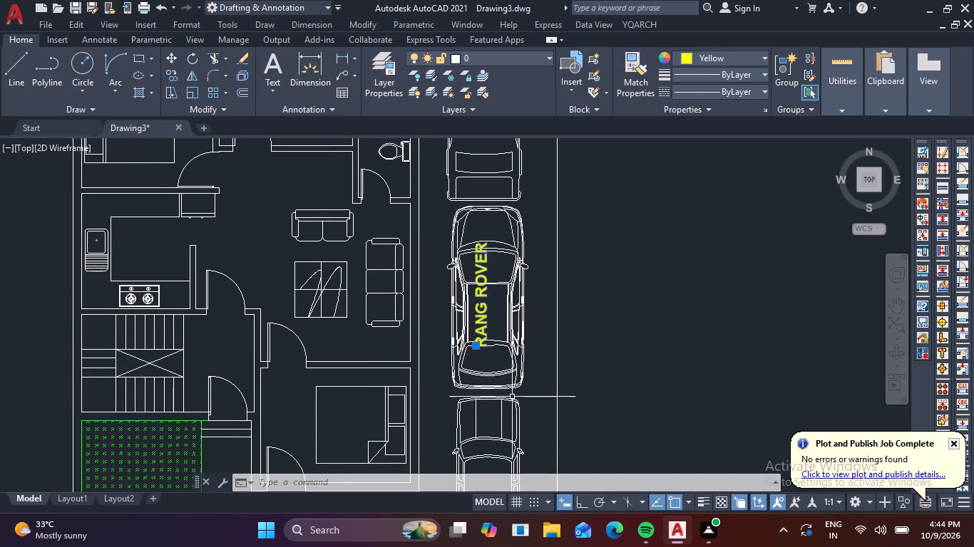
{"action": "type", "text": "CO"}
{"action": "key", "text": "space"}
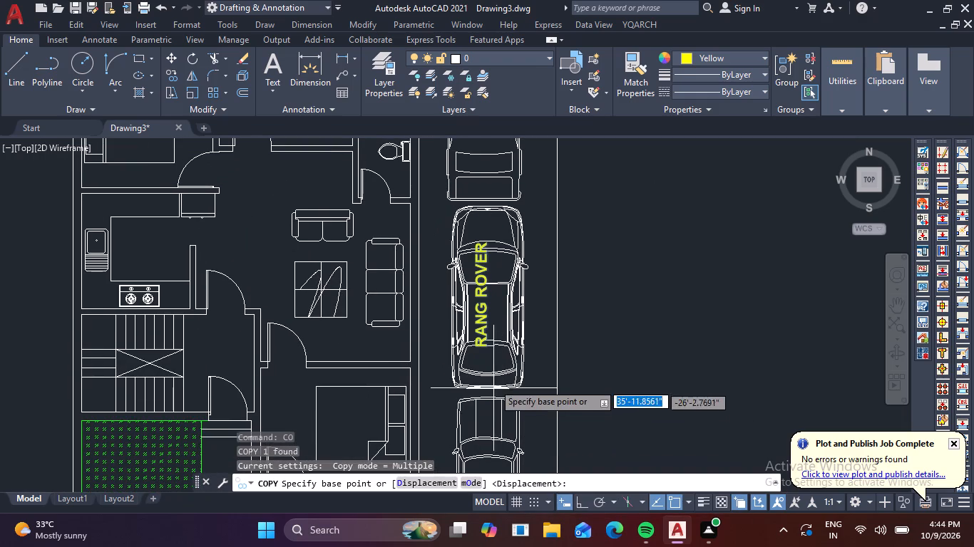
{"action": "left_click", "coordinate": [480, 345]}
{"action": "middle_click_drag", "start_coordinate": [493, 415], "coordinate": [471, 236]}
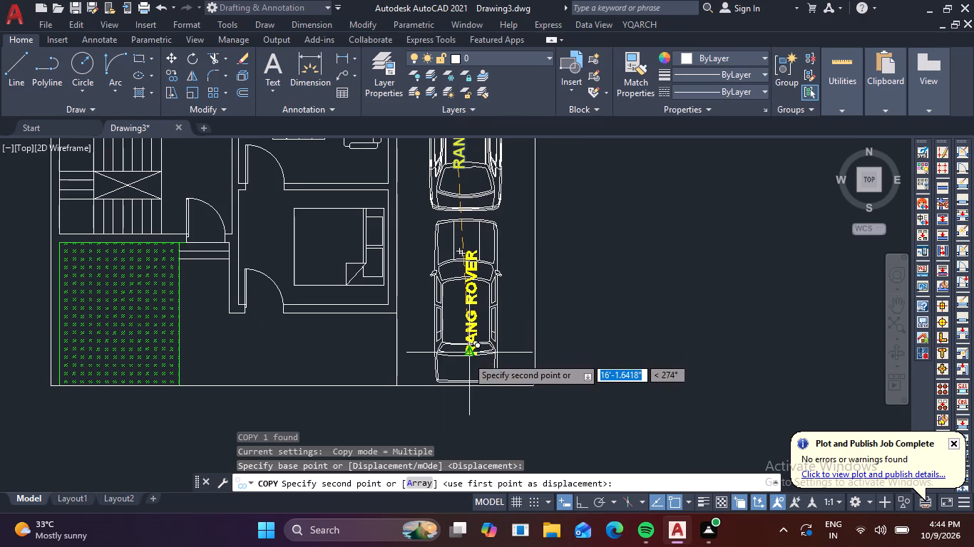
{"action": "left_click", "coordinate": [467, 357]}
{"action": "middle_click_drag", "start_coordinate": [566, 353], "coordinate": [576, 513]}
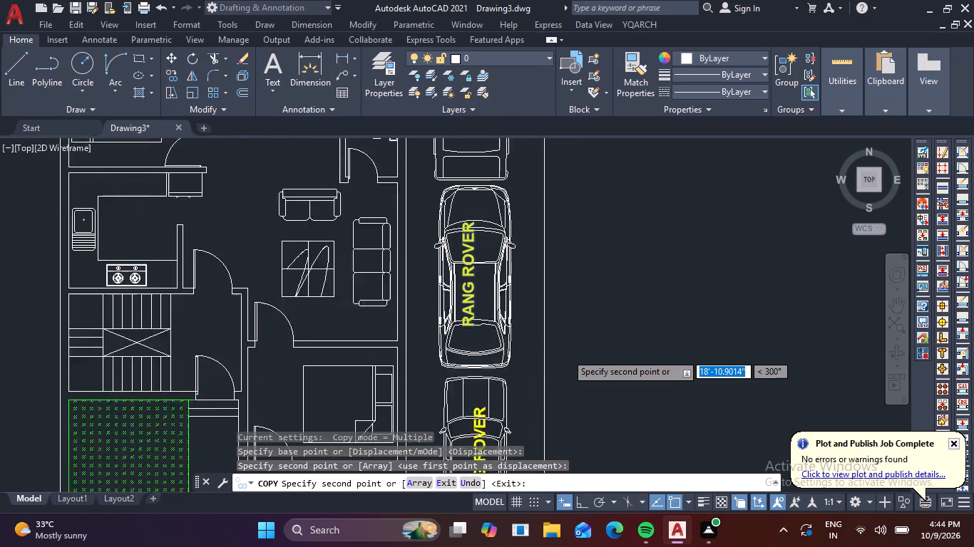
{"action": "middle_click_drag", "start_coordinate": [576, 513], "coordinate": [588, 546]}
{"action": "middle_click_drag", "start_coordinate": [598, 458], "coordinate": [598, 546]}
{"action": "scroll", "coordinate": [598, 546], "scroll_direction": "down", "scroll_amount": 1}
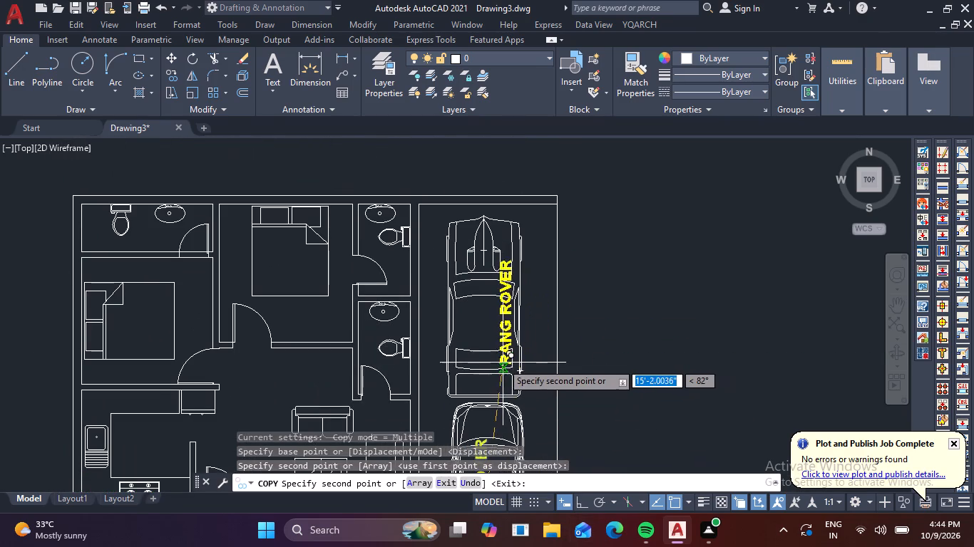
{"action": "left_click", "coordinate": [486, 358]}
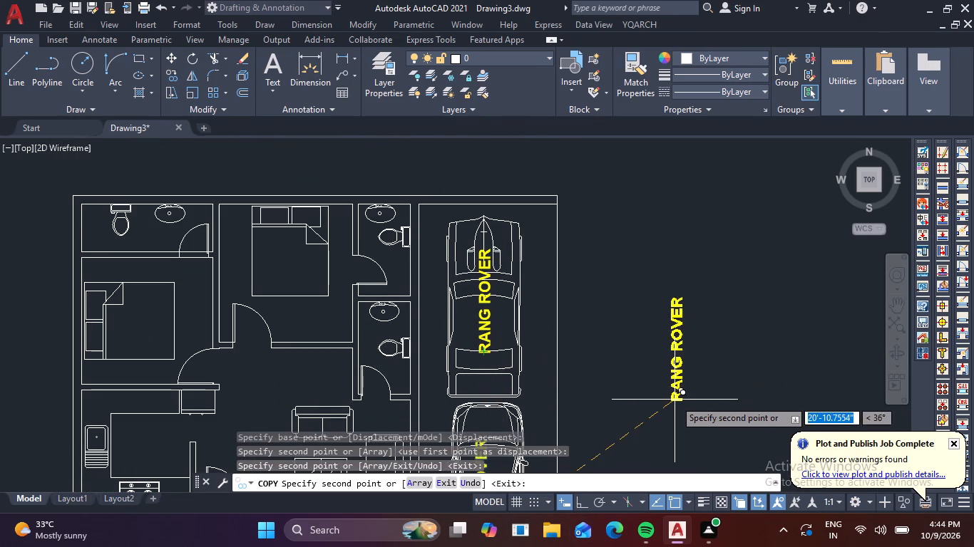
{"action": "key", "text": "Escape"}
Open the RANG ROVER text on the uppermost car for editing and delete all its wording.
{"action": "middle_click_drag", "start_coordinate": [644, 424], "coordinate": [675, 207]}
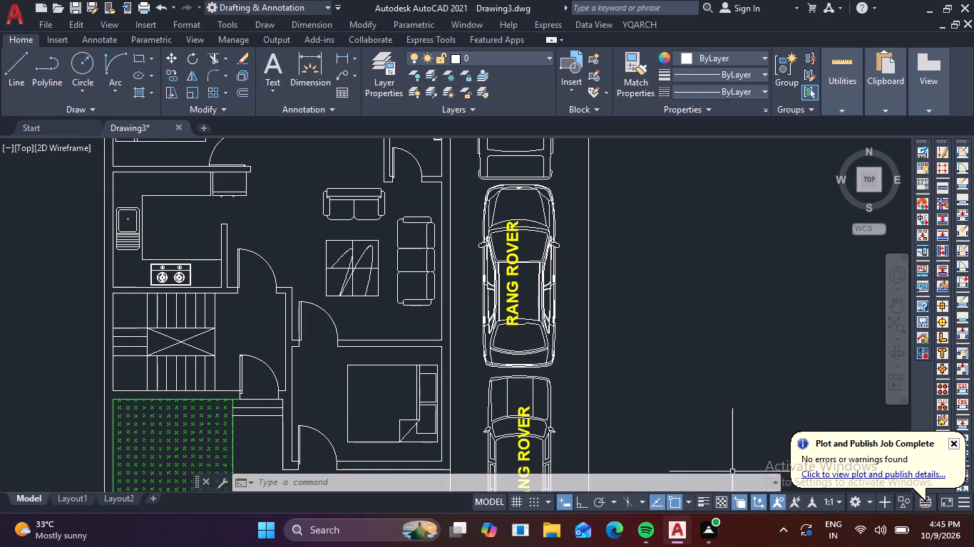
{"action": "scroll", "coordinate": [607, 345], "scroll_direction": "down", "scroll_amount": 2}
{"action": "scroll", "coordinate": [528, 313], "scroll_direction": "up", "scroll_amount": 2}
{"action": "scroll", "coordinate": [528, 313], "scroll_direction": "down", "scroll_amount": 2}
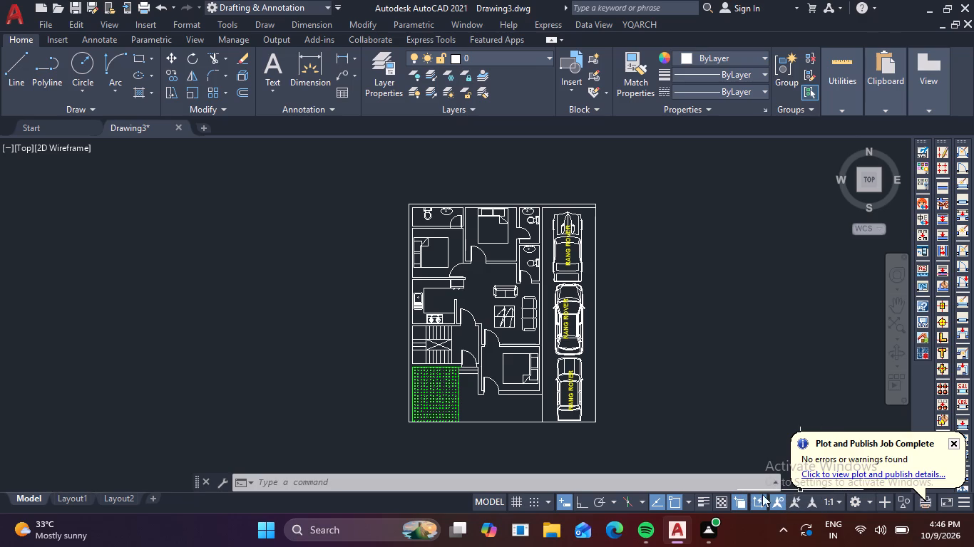
{"action": "scroll", "coordinate": [458, 345], "scroll_direction": "down", "scroll_amount": 2}
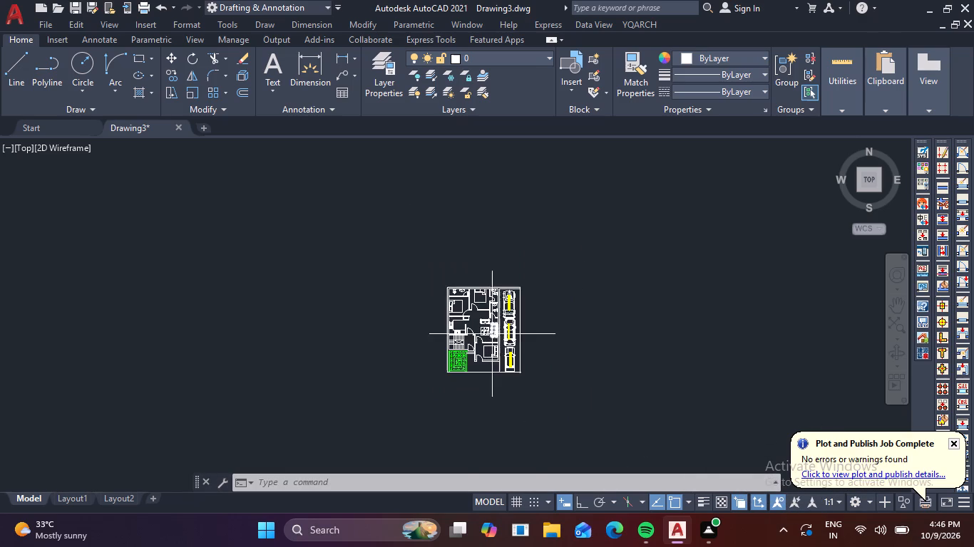
{"action": "scroll", "coordinate": [499, 326], "scroll_direction": "up", "scroll_amount": 3}
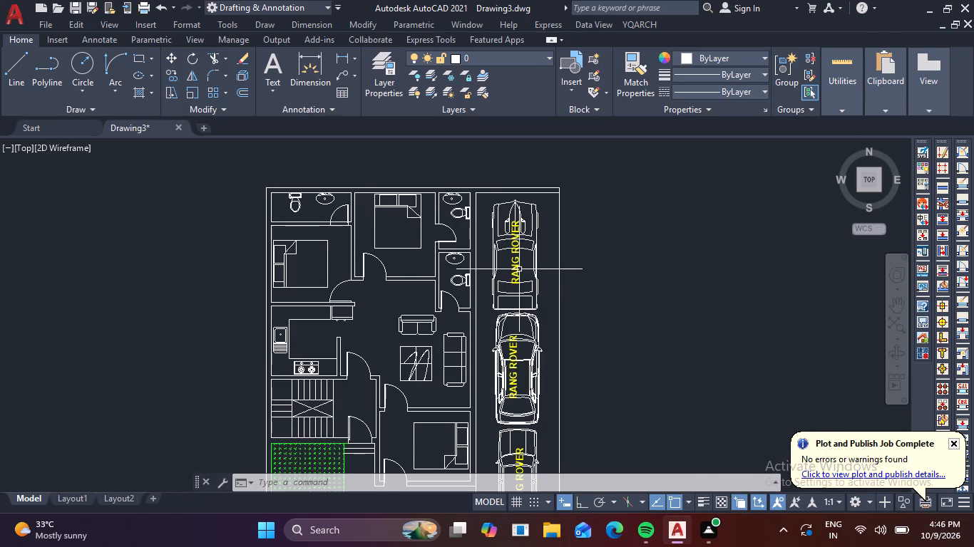
{"action": "double_click", "coordinate": [521, 269]}
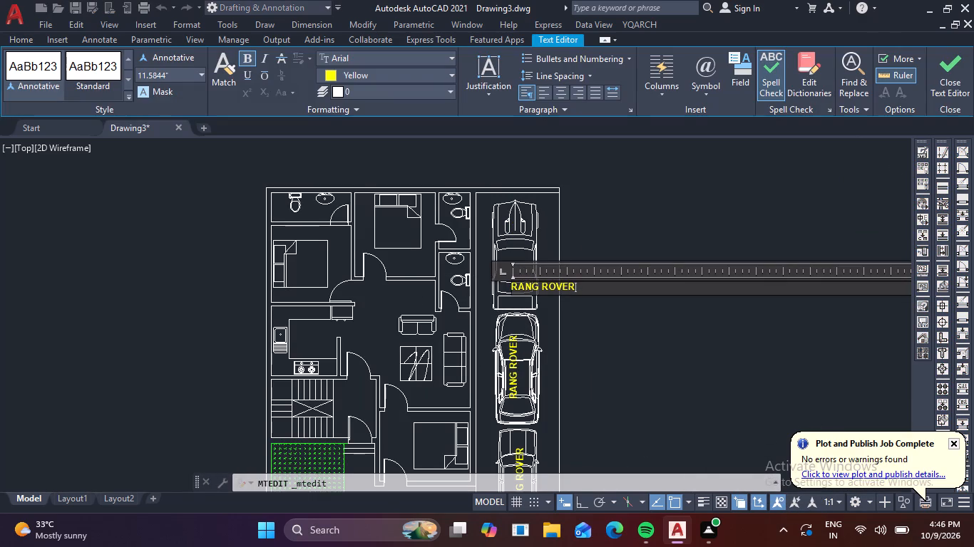
{"action": "left_click", "coordinate": [583, 291]}
{"action": "key", "text": "BackSpace"}
{"action": "key", "text": "BackSpace"}
{"action": "key", "text": "BackSpace"}
{"action": "key", "text": "BackSpace"}
{"action": "key", "text": "BackSpace"}
{"action": "key", "text": "BackSpace"}
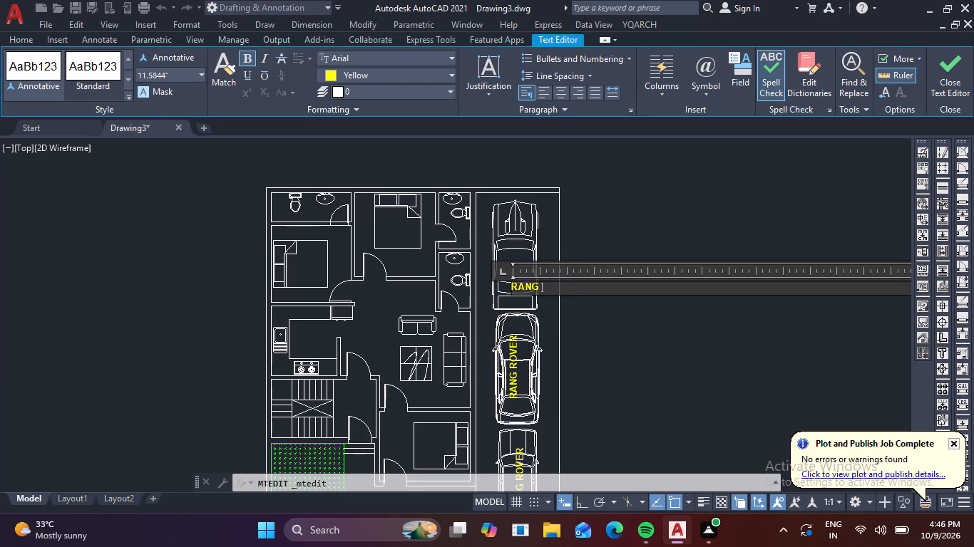
{"action": "key", "text": "BackSpace"}
{"action": "key", "text": "BackSpace"}
{"action": "key", "text": "BackSpace"}
{"action": "key", "text": "BackSpace"}
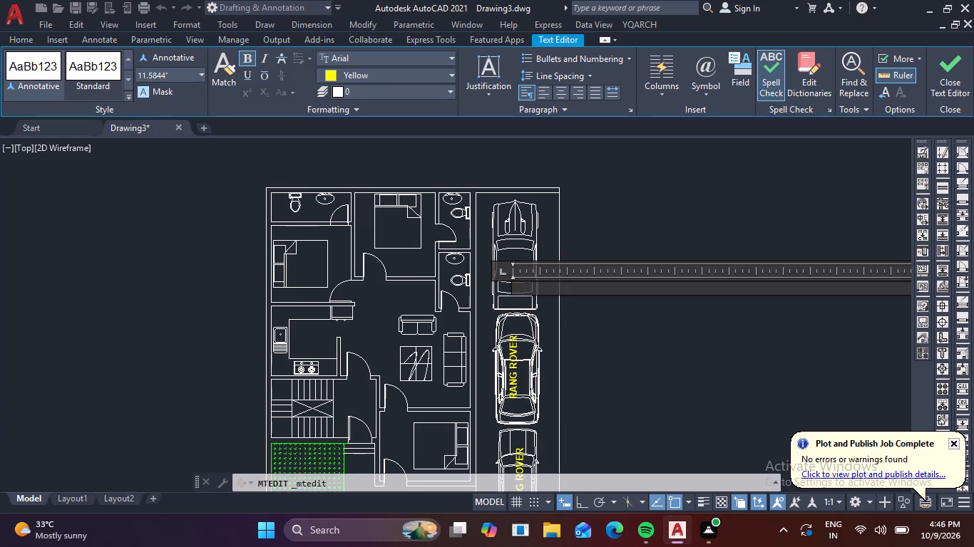
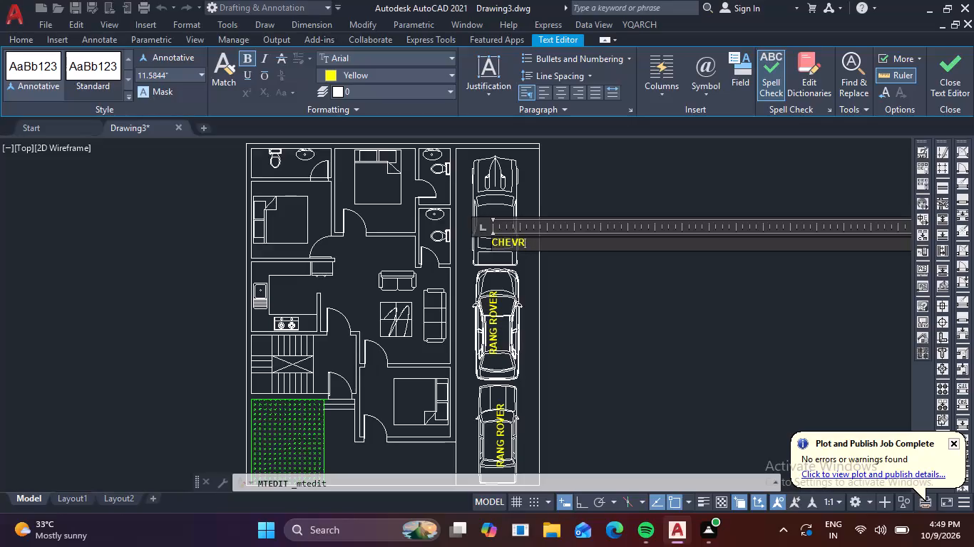
Complete the new wording CHEVROLET in the uppermost car's text and close the text editing.
{"action": "key", "text": "o"}
{"action": "key", "text": "l"}
{"action": "key", "text": "r"}
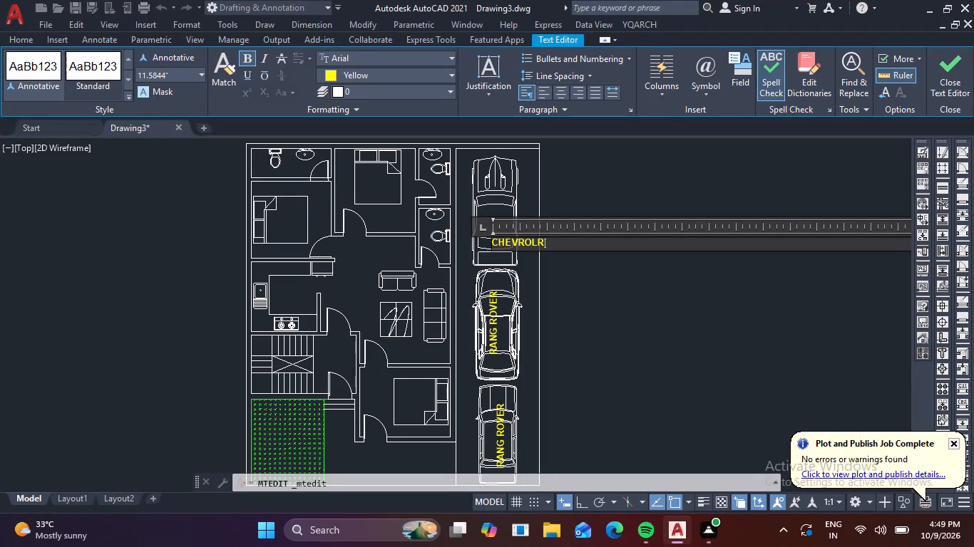
{"action": "key", "text": "BackSpace"}
{"action": "type", "text": "ET"}
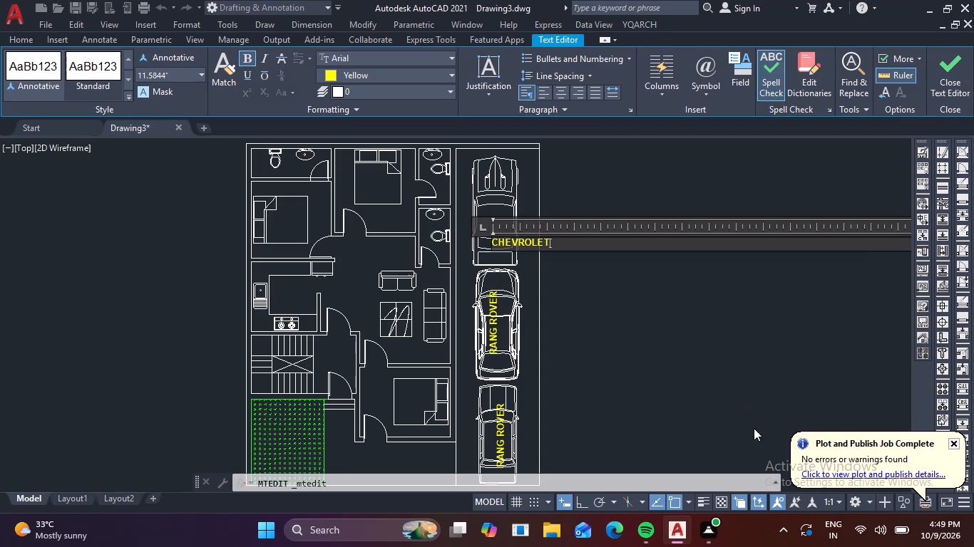
{"action": "left_click", "coordinate": [739, 391]}
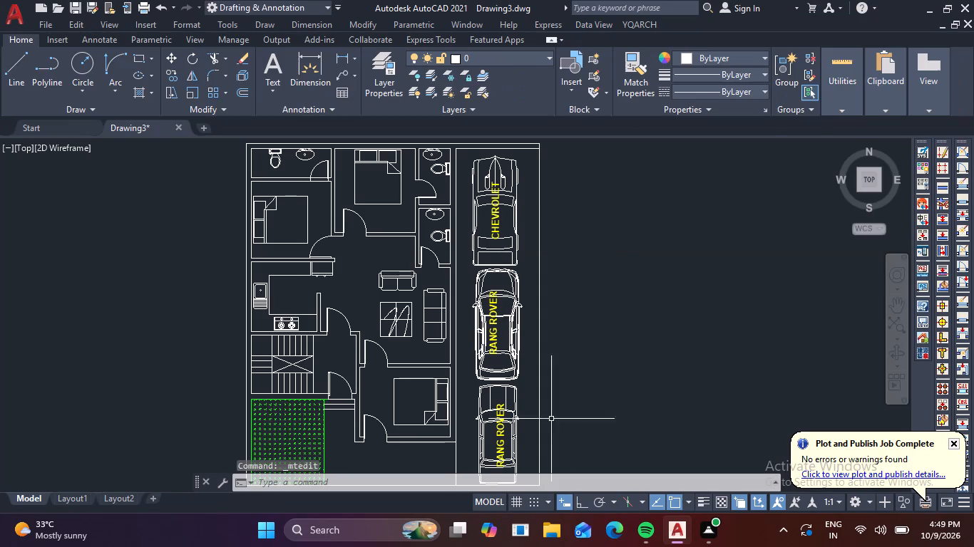
Replace the RANG ROVER wording on the lowest car with BUICK.
{"action": "double_click", "coordinate": [497, 442]}
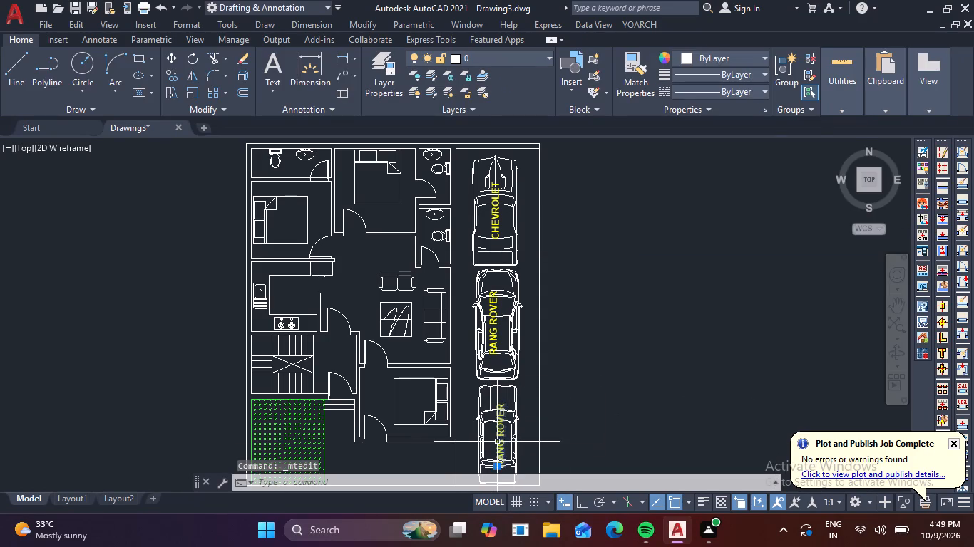
{"action": "middle_click_drag", "start_coordinate": [585, 423], "coordinate": [587, 330]}
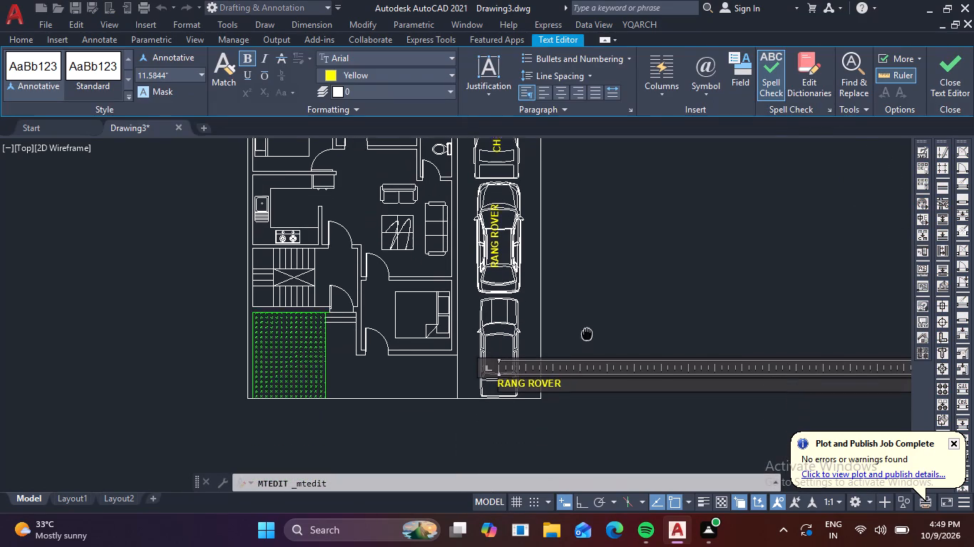
{"action": "middle_click_drag", "start_coordinate": [587, 330], "coordinate": [588, 322]}
{"action": "left_click", "coordinate": [580, 372]}
{"action": "key", "text": "BackSpace"}
{"action": "key", "text": "BackSpace"}
{"action": "key", "text": "BackSpace"}
{"action": "key", "text": "BackSpace"}
{"action": "key", "text": "BackSpace"}
{"action": "key", "text": "BackSpace"}
{"action": "key", "text": "BackSpace"}
{"action": "key", "text": "BackSpace"}
{"action": "key", "text": "BackSpace"}
{"action": "key", "text": "BackSpace"}
{"action": "key", "text": "BackSpace"}
{"action": "key", "text": "BackSpace"}
{"action": "key", "text": "BackSpace"}
{"action": "key", "text": "BackSpace"}
{"action": "key", "text": "BackSpace"}
{"action": "key", "text": "BackSpace"}
{"action": "key", "text": "BackSpace"}
{"action": "key", "text": "BackSpace"}
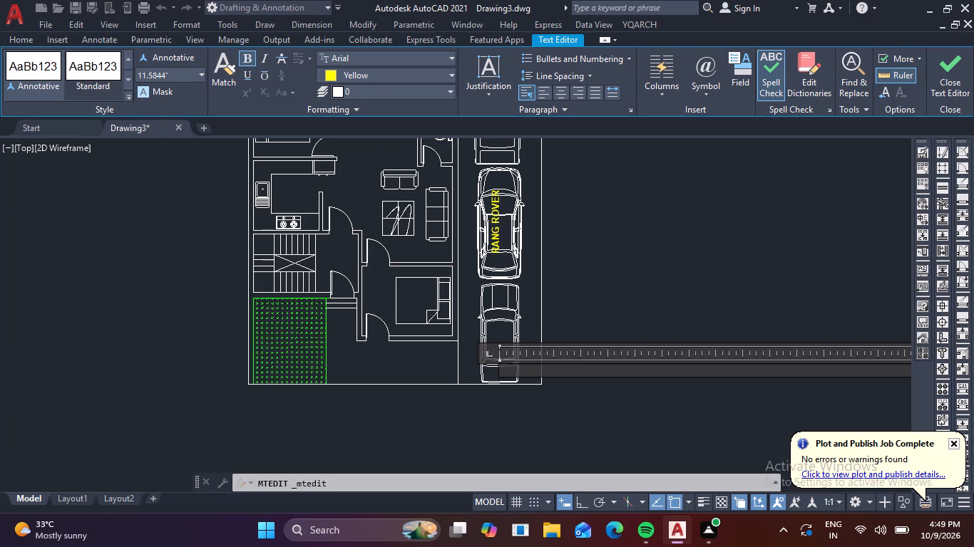
{"action": "type", "text": "BUI"}
{"action": "key", "text": "c"}
{"action": "key", "text": "k"}
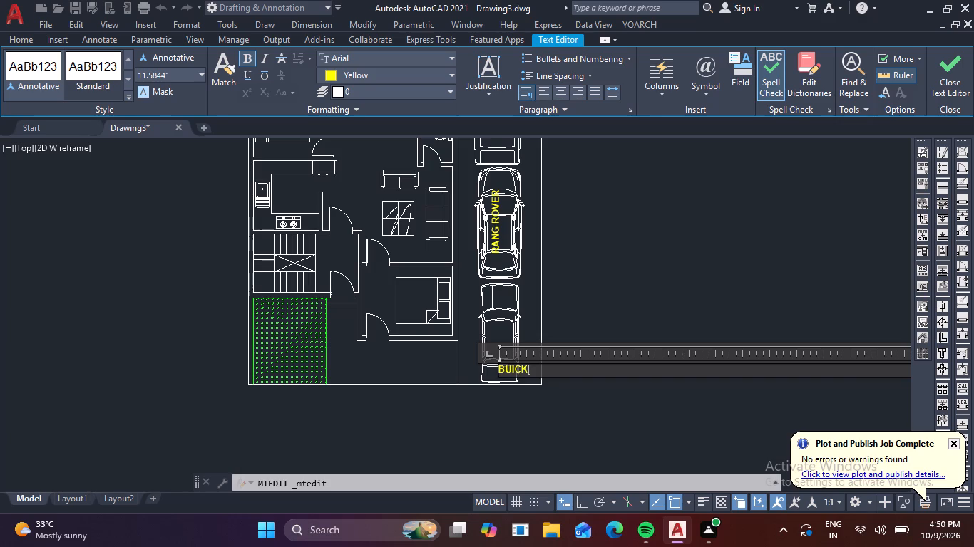
{"action": "left_click", "coordinate": [651, 228]}
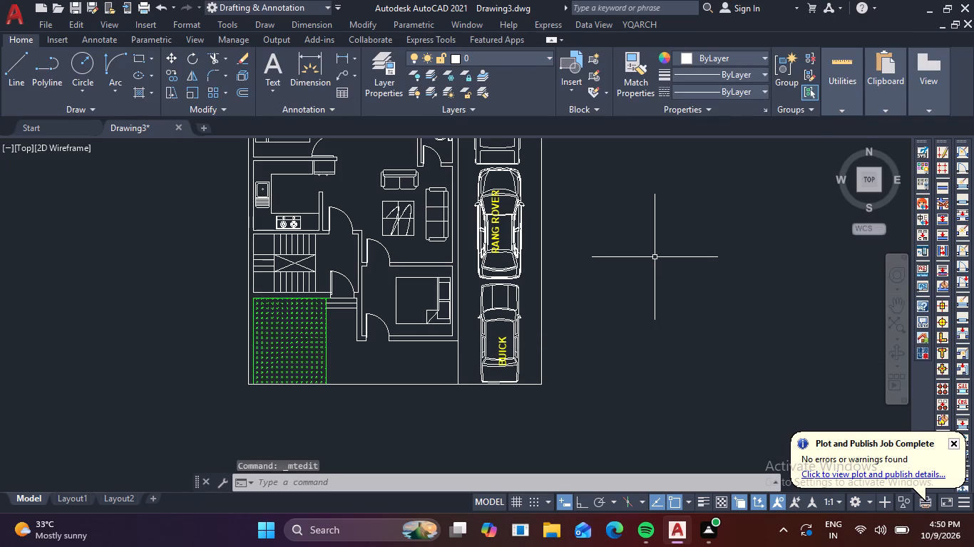
Move the BUICK text so it sits centred on the roof of the lowest car.
{"action": "left_click", "coordinate": [503, 352]}
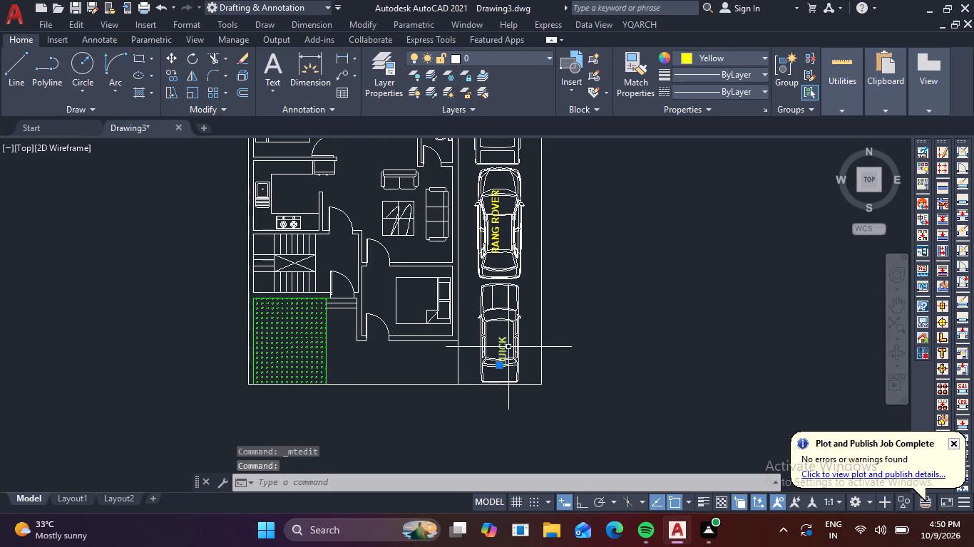
{"action": "key", "text": "m"}
{"action": "key", "text": "space"}
{"action": "scroll", "coordinate": [496, 348], "scroll_direction": "up", "scroll_amount": 1}
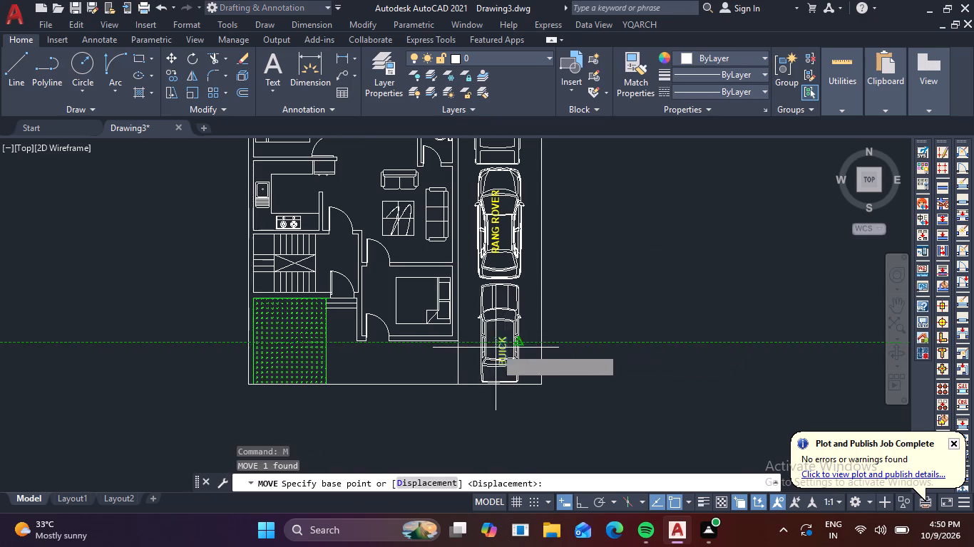
{"action": "scroll", "coordinate": [496, 348], "scroll_direction": "up", "scroll_amount": 1}
{"action": "left_click", "coordinate": [503, 348]}
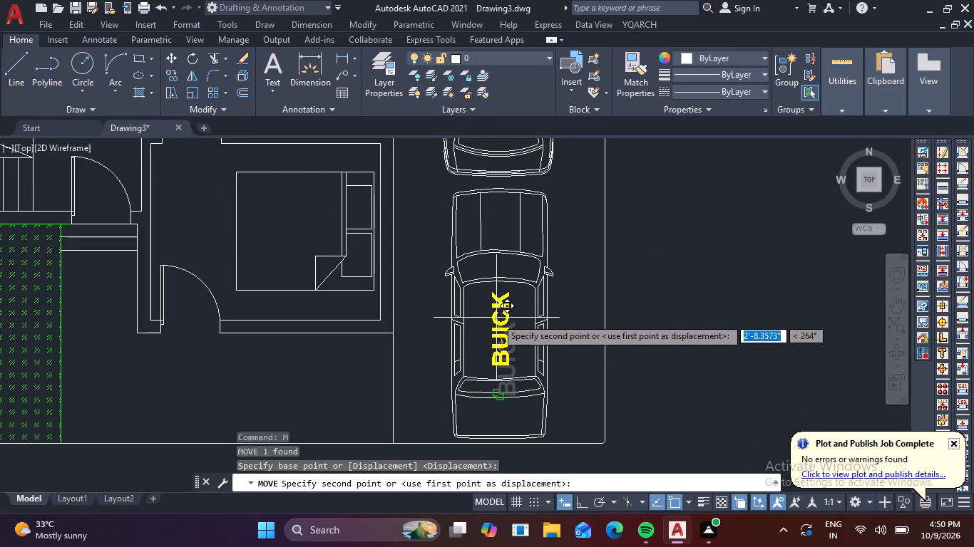
{"action": "left_click", "coordinate": [496, 318]}
{"action": "left_click", "coordinate": [505, 387]}
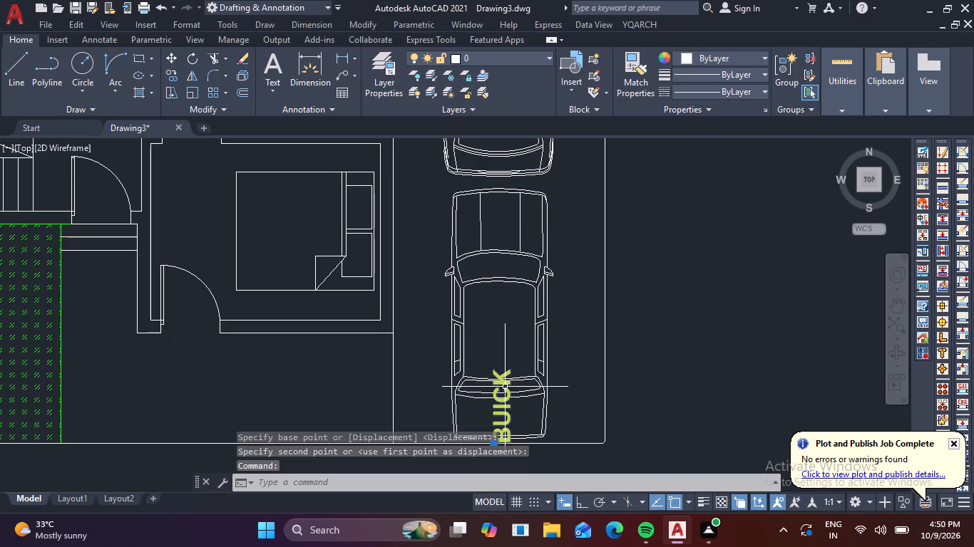
{"action": "type", "text": "M"}
{"action": "key", "text": "space"}
{"action": "left_click", "coordinate": [505, 386]}
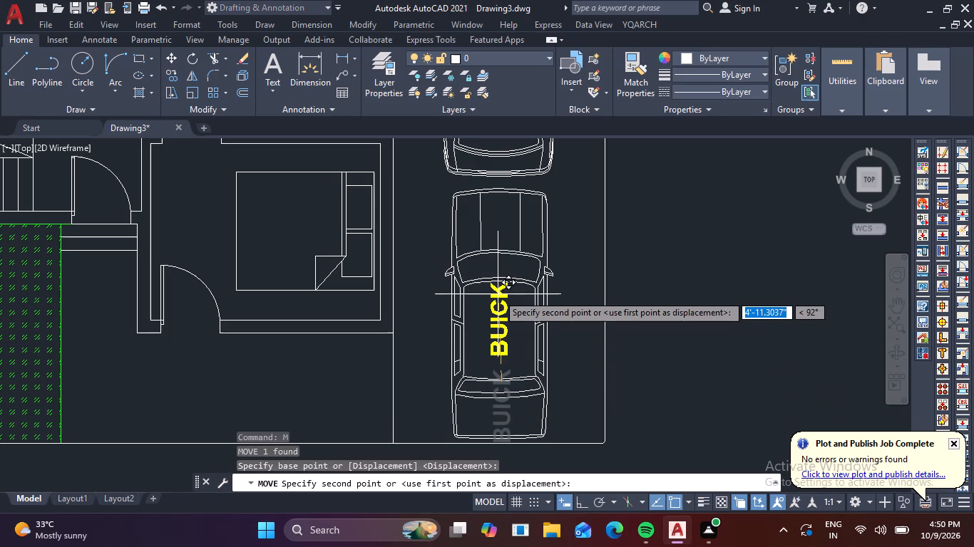
{"action": "left_click", "coordinate": [499, 303]}
Move the RANG ROVER text slightly so it sits centred along the middle car's axis.
{"action": "scroll", "coordinate": [517, 293], "scroll_direction": "down", "scroll_amount": 1}
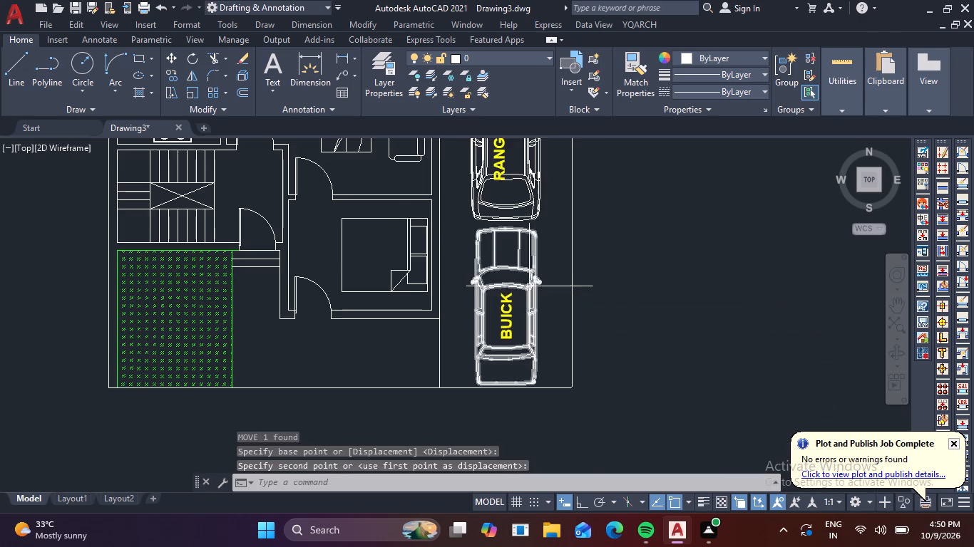
{"action": "middle_click_drag", "start_coordinate": [531, 283], "coordinate": [552, 395]}
{"action": "left_click", "coordinate": [526, 269]}
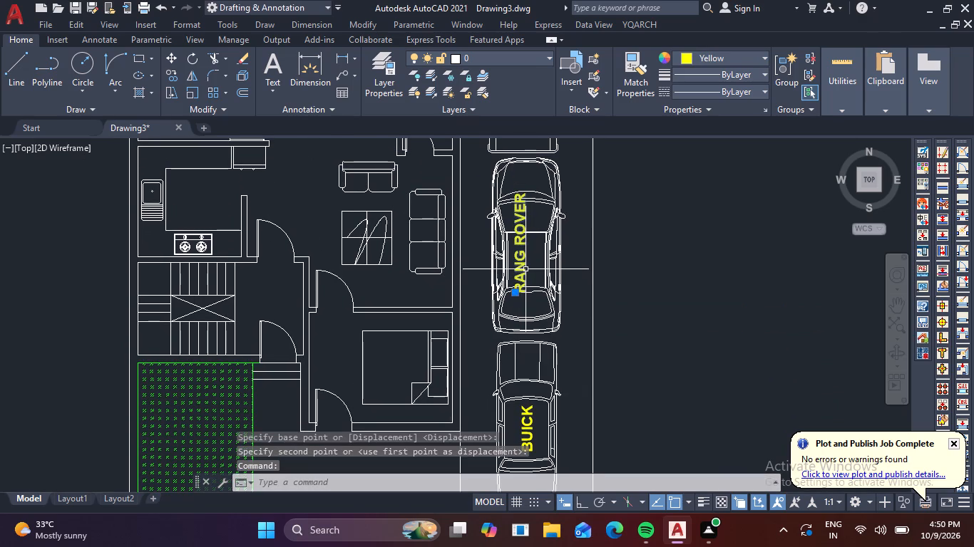
{"action": "type", "text": "M"}
{"action": "key", "text": "space"}
{"action": "left_click", "coordinate": [526, 269]}
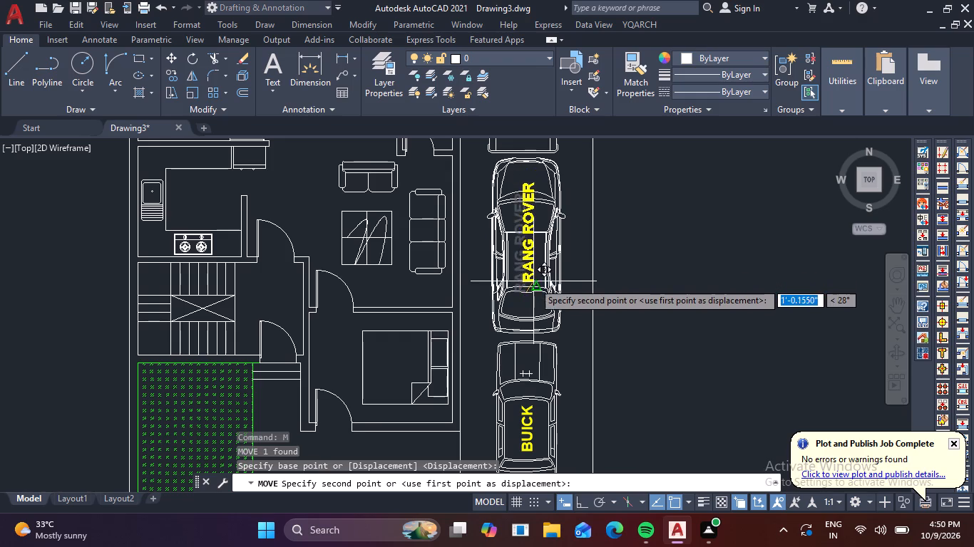
{"action": "left_click", "coordinate": [536, 301]}
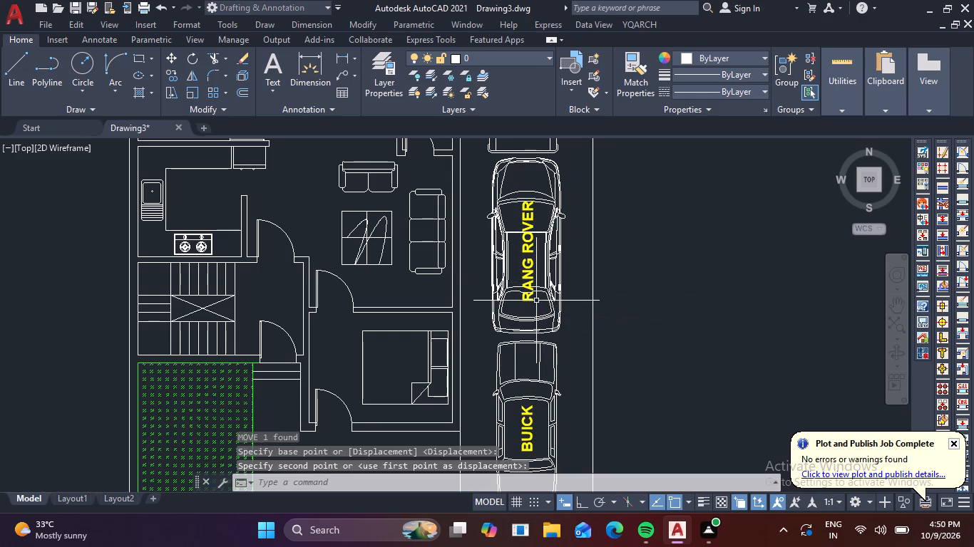
Move the CHEVROLET text about 1'-5" down along the uppermost car so it sits over the cabin.
{"action": "scroll", "coordinate": [531, 266], "scroll_direction": "down", "scroll_amount": 2}
{"action": "middle_click_drag", "start_coordinate": [476, 226], "coordinate": [481, 281]}
{"action": "scroll", "coordinate": [519, 263], "scroll_direction": "up", "scroll_amount": 3}
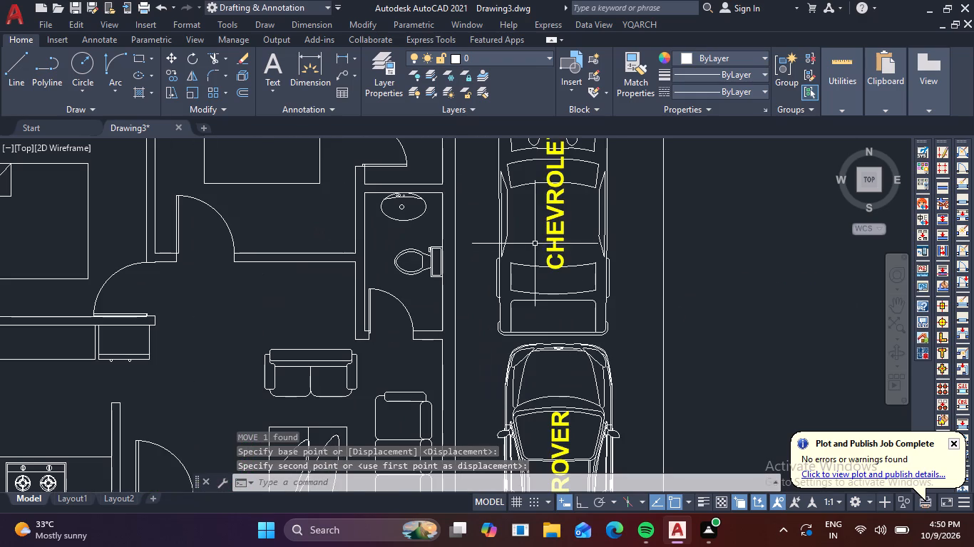
{"action": "middle_click_drag", "start_coordinate": [598, 239], "coordinate": [565, 316]}
{"action": "left_click", "coordinate": [531, 298]}
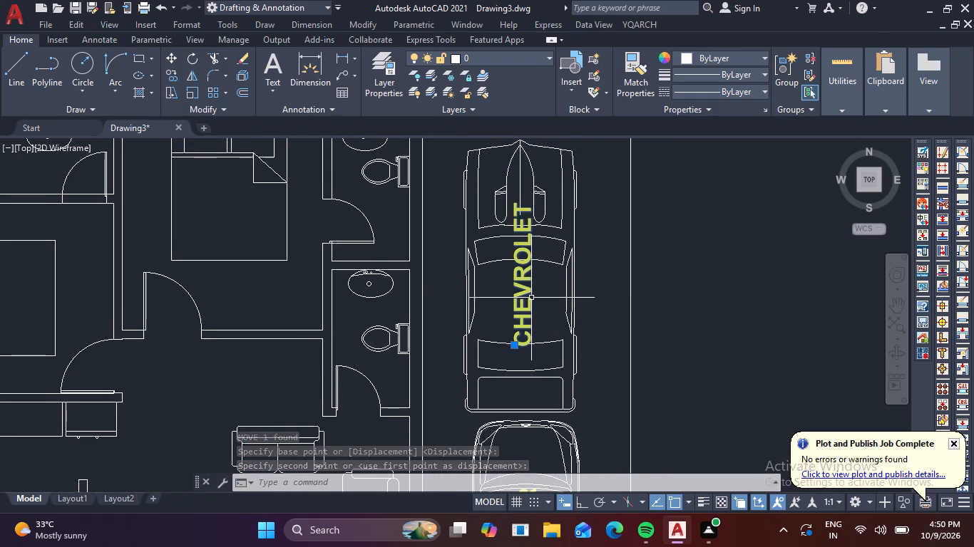
{"action": "type", "text": "M"}
{"action": "key", "text": "space"}
{"action": "left_click", "coordinate": [531, 298]}
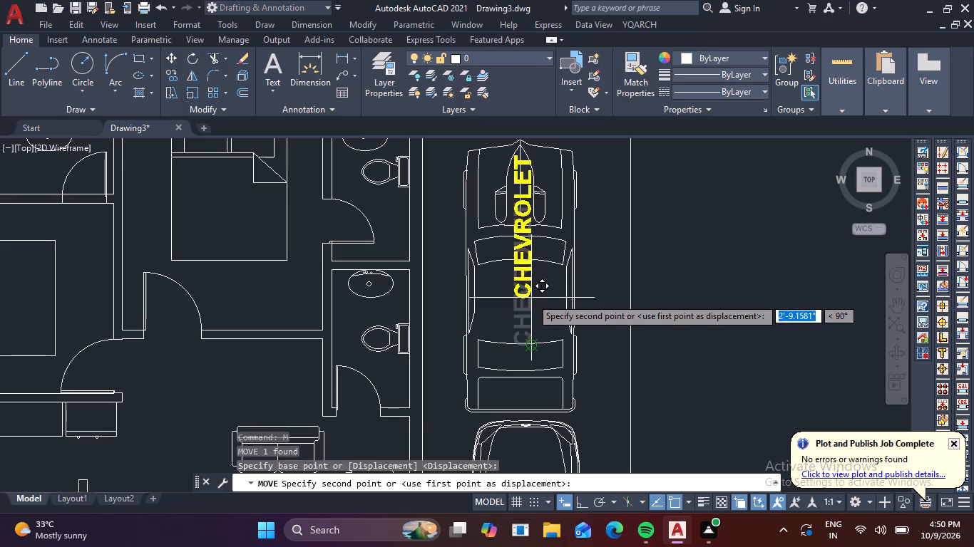
{"action": "left_click", "coordinate": [533, 369]}
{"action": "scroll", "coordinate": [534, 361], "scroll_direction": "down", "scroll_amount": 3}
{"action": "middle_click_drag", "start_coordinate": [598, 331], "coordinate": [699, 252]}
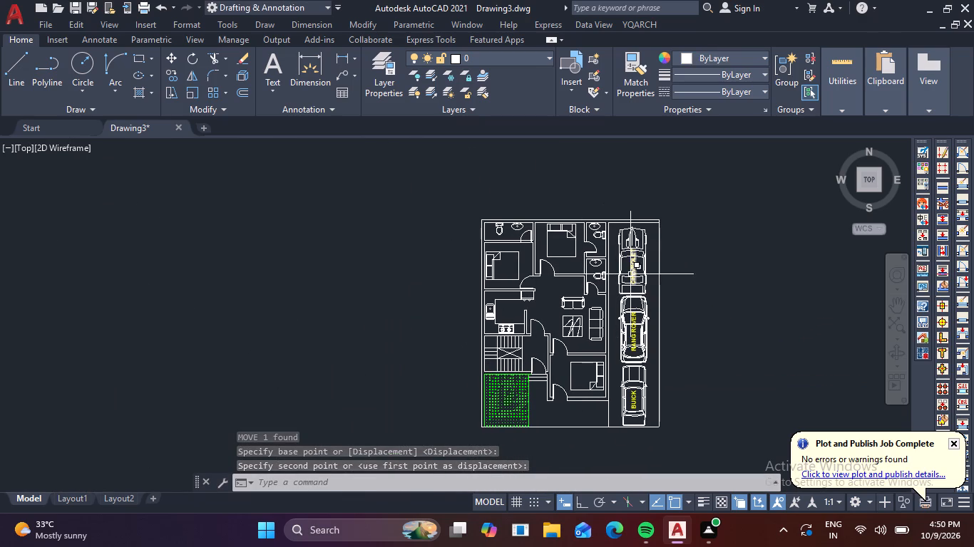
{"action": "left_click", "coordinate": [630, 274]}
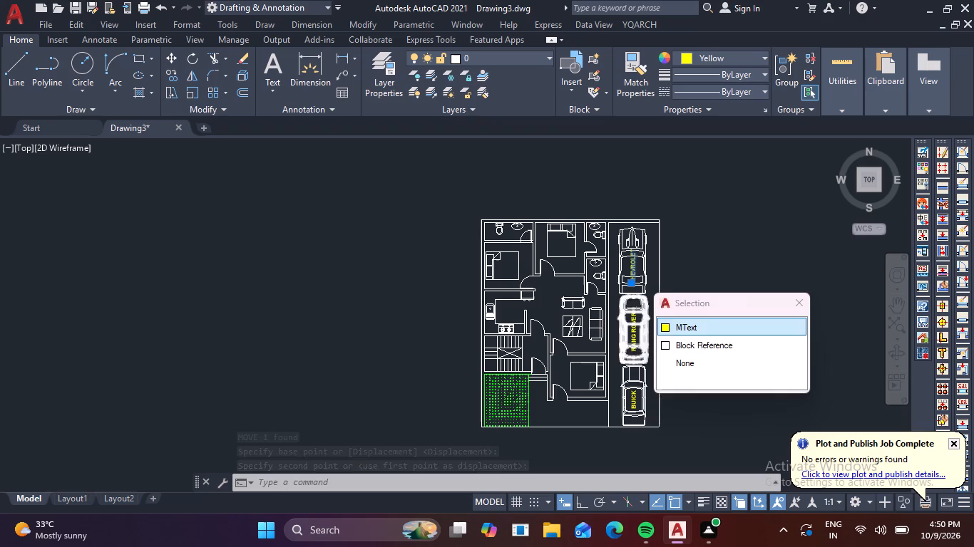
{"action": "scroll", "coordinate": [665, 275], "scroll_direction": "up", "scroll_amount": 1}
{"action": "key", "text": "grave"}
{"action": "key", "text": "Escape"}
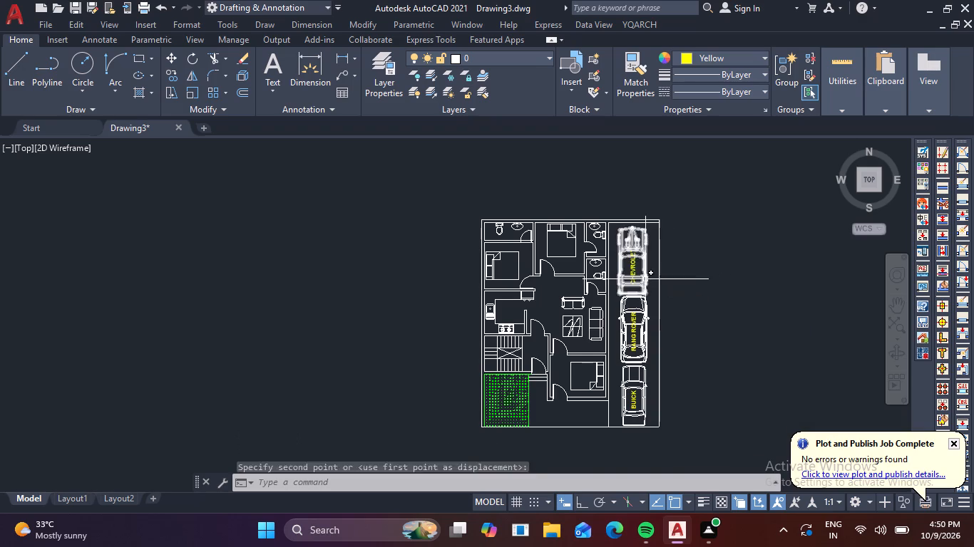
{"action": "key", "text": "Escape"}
Copy the CHEVROLET text from the uppermost car into the empty area outside the plan, beside the parking strip.
{"action": "scroll", "coordinate": [632, 281], "scroll_direction": "up", "scroll_amount": 2}
{"action": "left_click", "coordinate": [625, 265]}
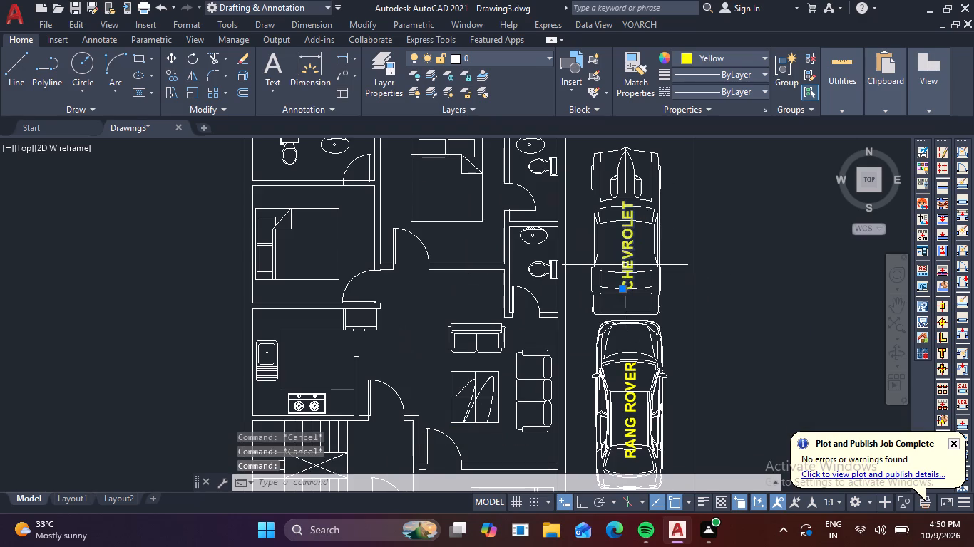
{"action": "type", "text": "CO"}
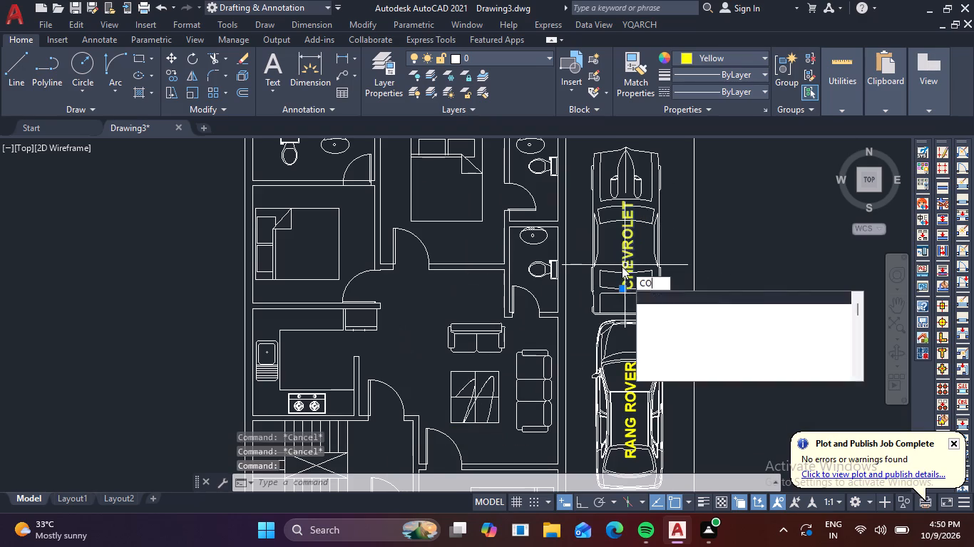
{"action": "key", "text": "space"}
{"action": "left_click", "coordinate": [622, 266]}
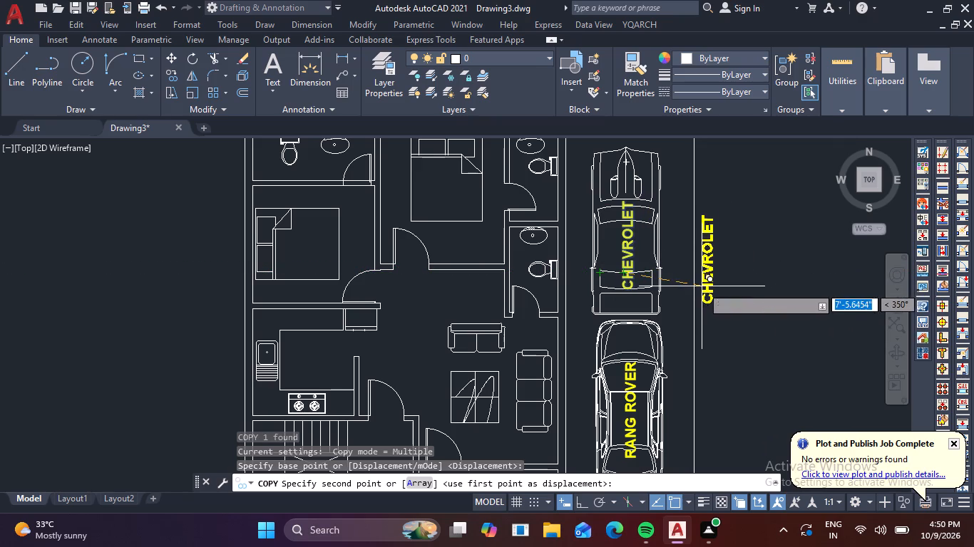
{"action": "left_click", "coordinate": [767, 284]}
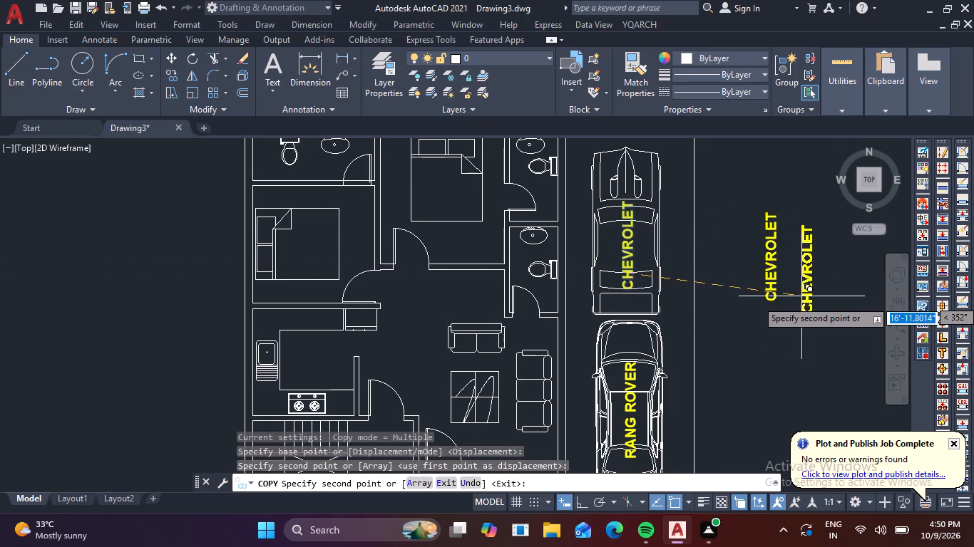
{"action": "key", "text": "Escape"}
Rotate the copied CHEVROLET text outside the plan to read horizontally, with ortho mode turned on.
{"action": "left_click_drag", "start_coordinate": [801, 306], "coordinate": [789, 300]}
{"action": "left_click", "coordinate": [749, 259]}
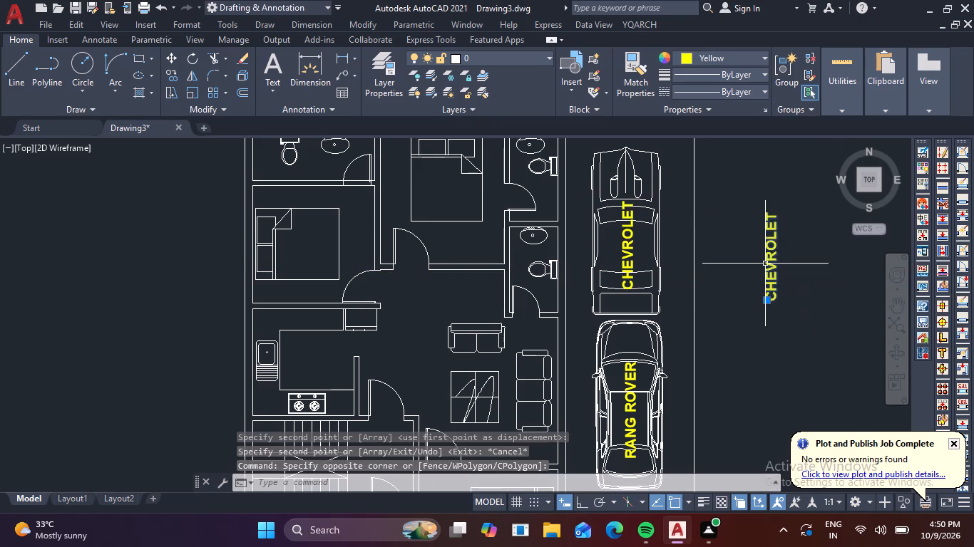
{"action": "key", "text": "r"}
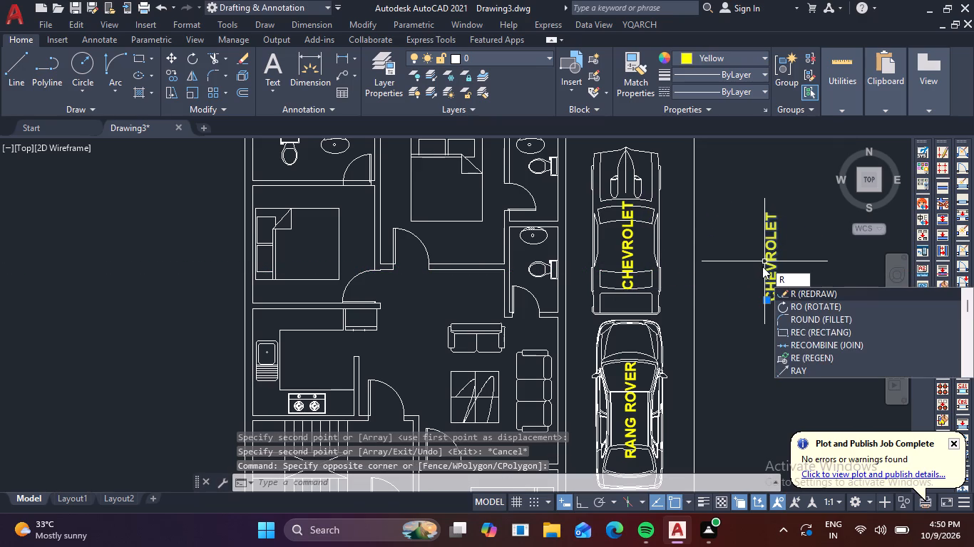
{"action": "key", "text": "o"}
{"action": "key", "text": "space"}
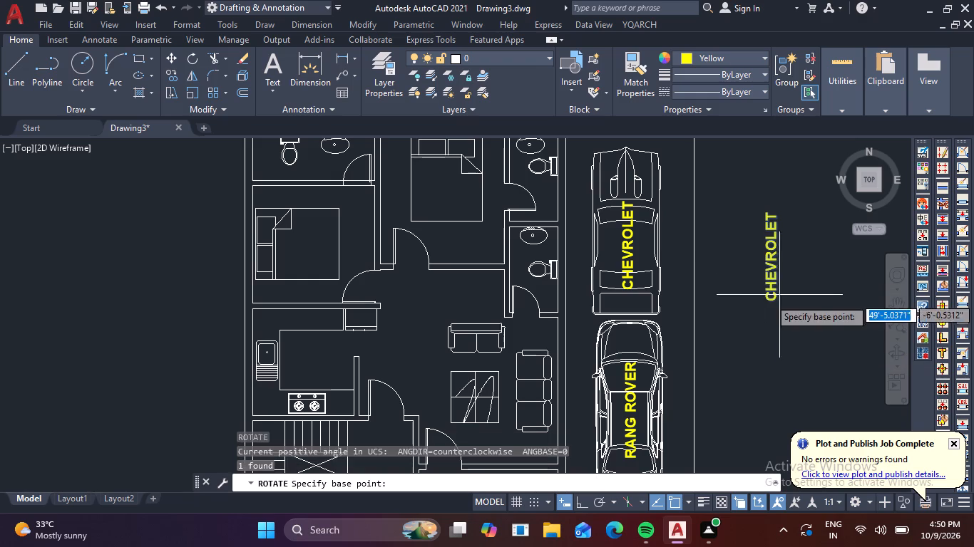
{"action": "left_click", "coordinate": [774, 308]}
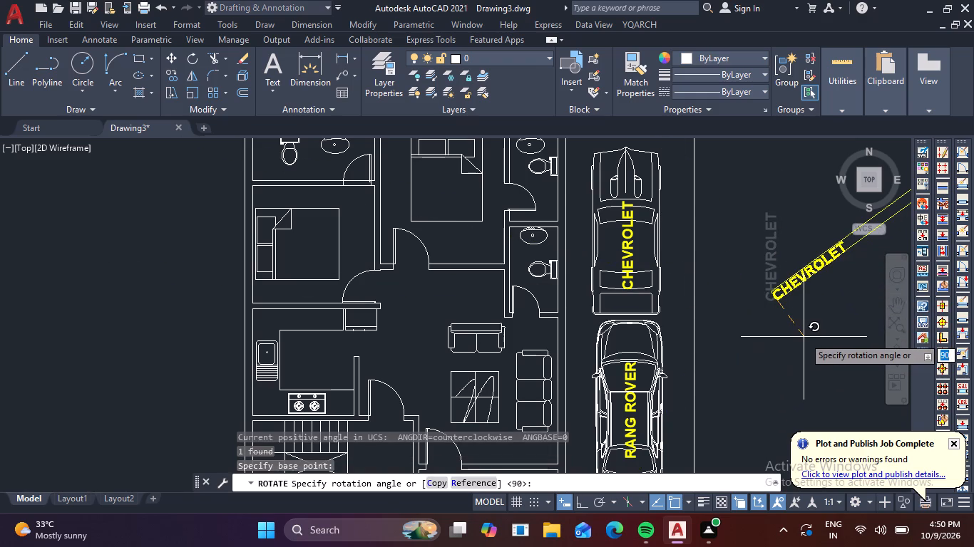
{"action": "key", "text": "F8"}
{"action": "left_click", "coordinate": [801, 340]}
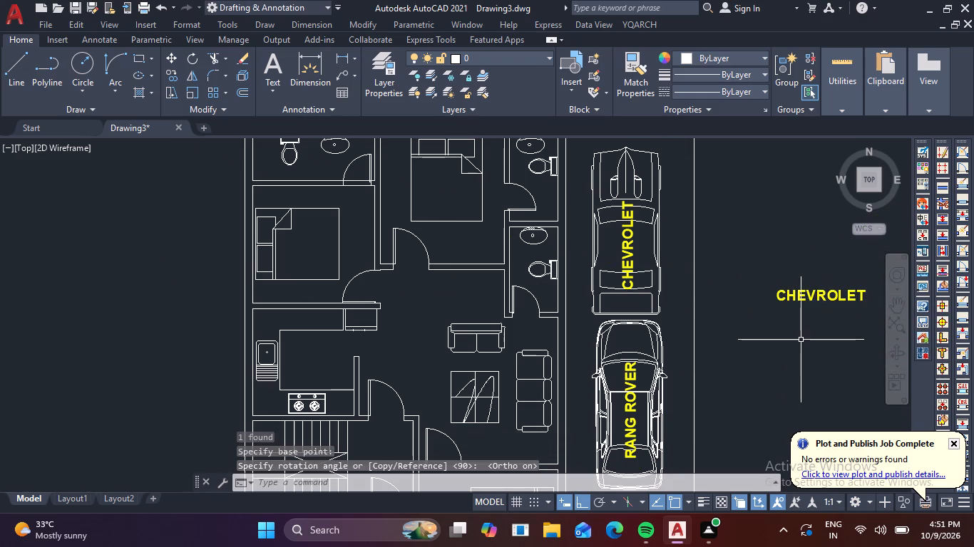
Remove bold from the horizontal CHEVROLET text outside the plan and set its colour to ByLayer.
{"action": "middle_click_drag", "start_coordinate": [814, 338], "coordinate": [579, 284]}
{"action": "double_click", "coordinate": [615, 234]}
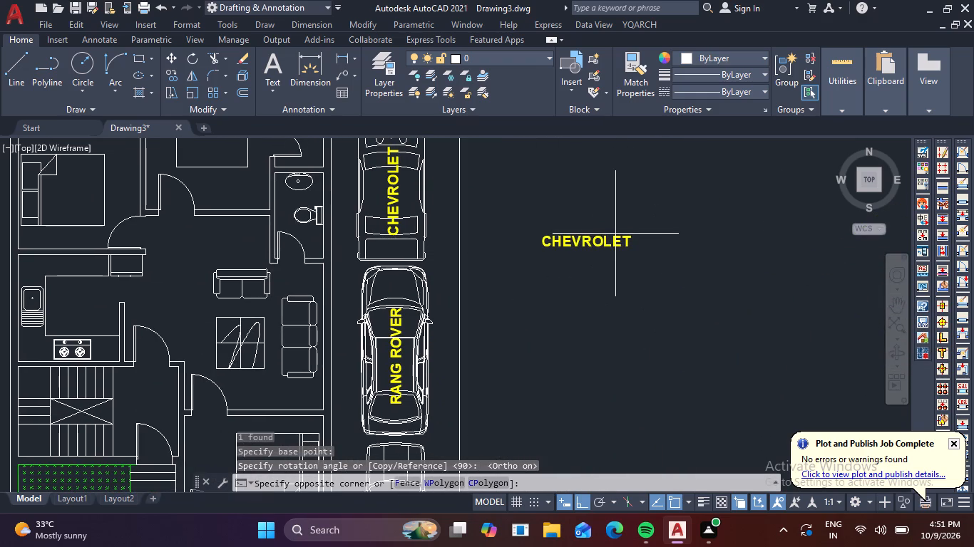
{"action": "double_click", "coordinate": [617, 241]}
{"action": "left_click", "coordinate": [615, 246]}
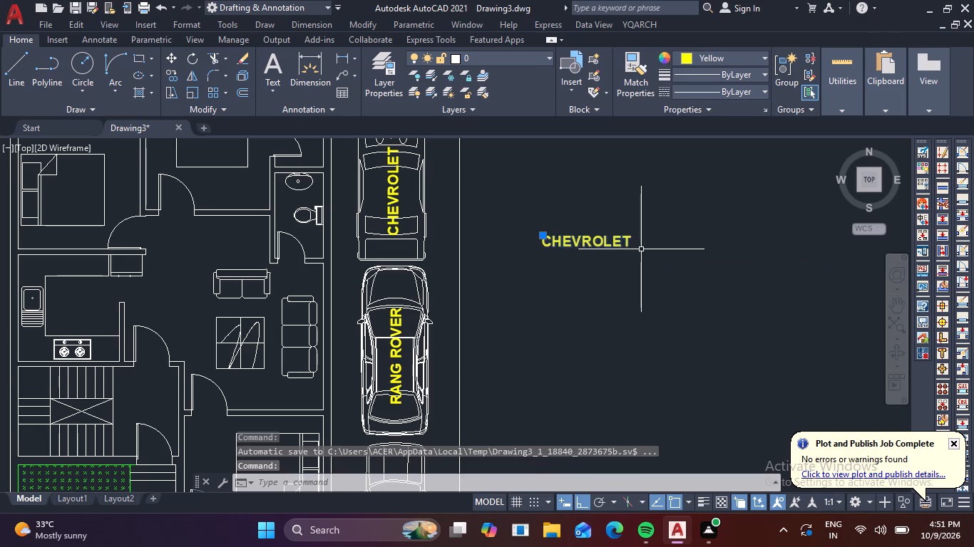
{"action": "left_click", "coordinate": [642, 249]}
{"action": "left_click", "coordinate": [620, 242]}
{"action": "double_click", "coordinate": [627, 241]}
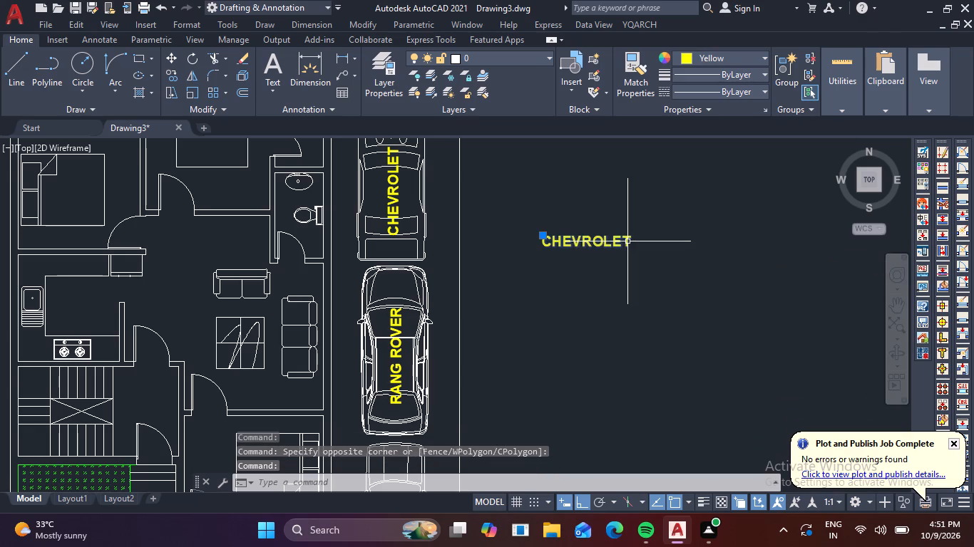
{"action": "left_click", "coordinate": [635, 241]}
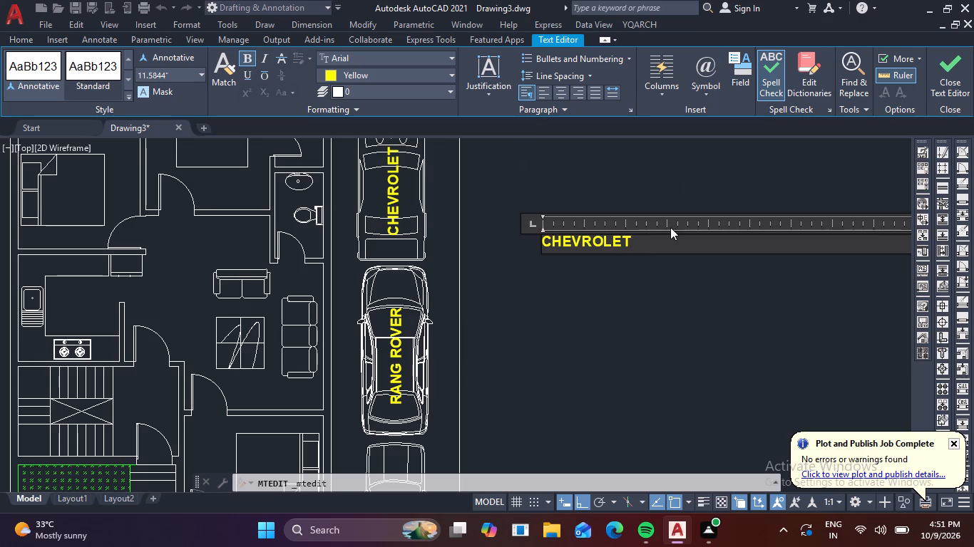
{"action": "left_click_drag", "start_coordinate": [645, 246], "coordinate": [453, 235]}
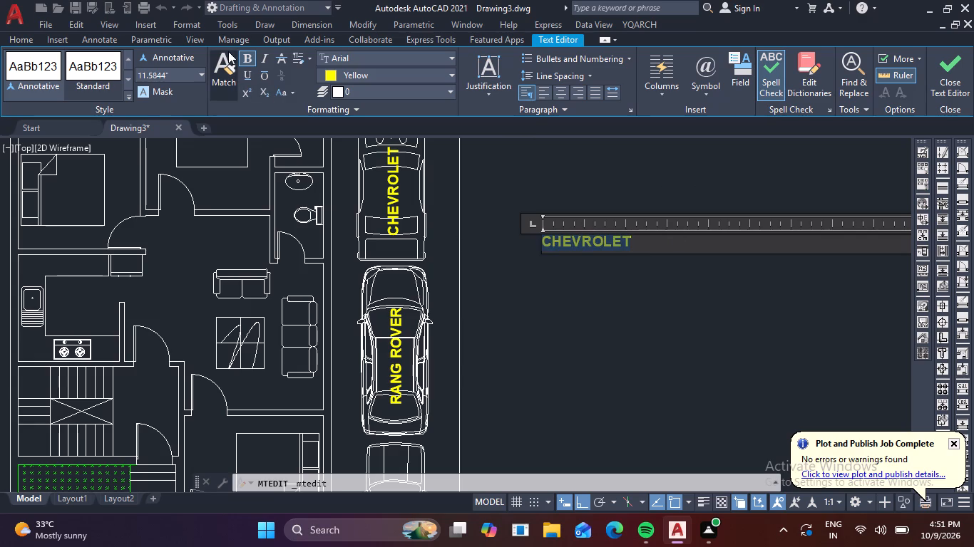
{"action": "left_click", "coordinate": [242, 55]}
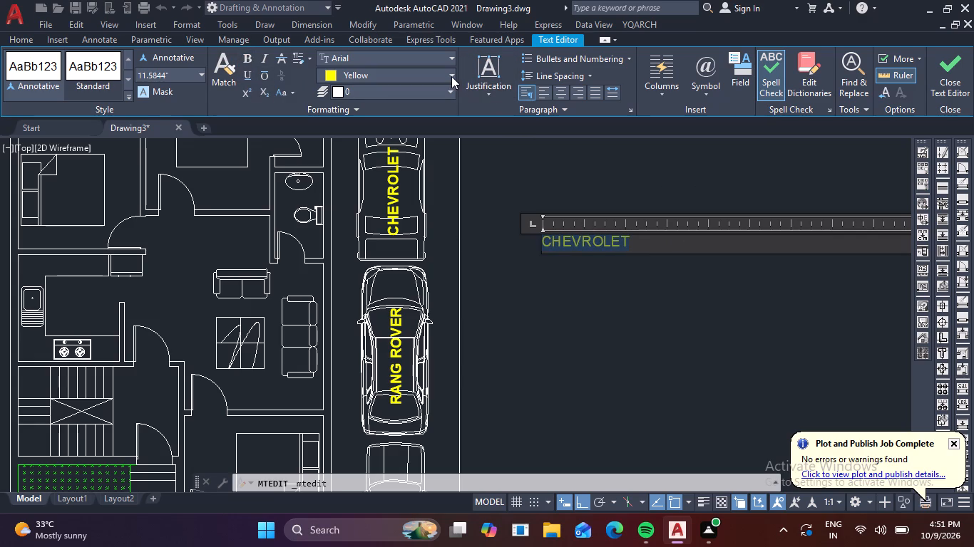
{"action": "left_click", "coordinate": [448, 75]}
{"action": "left_click", "coordinate": [367, 99]}
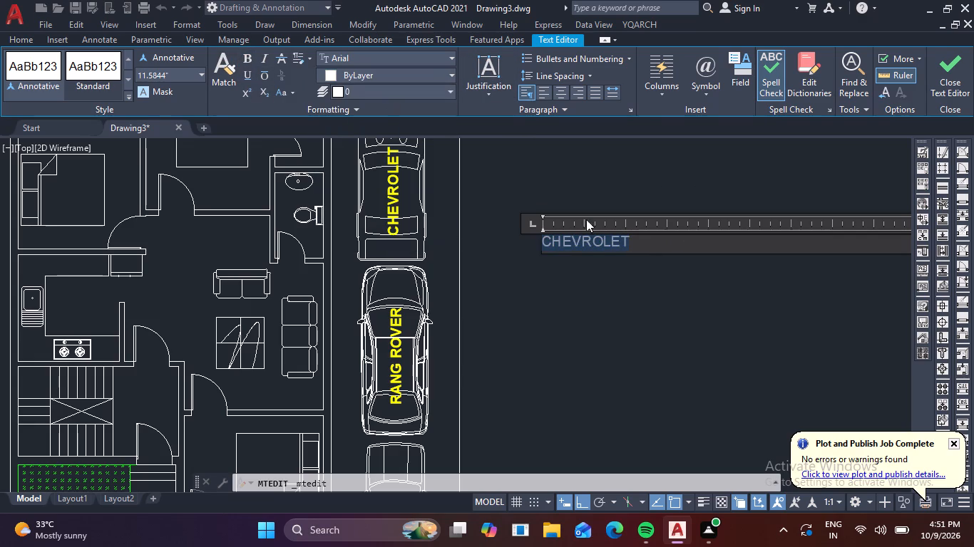
{"action": "key", "text": "Escape"}
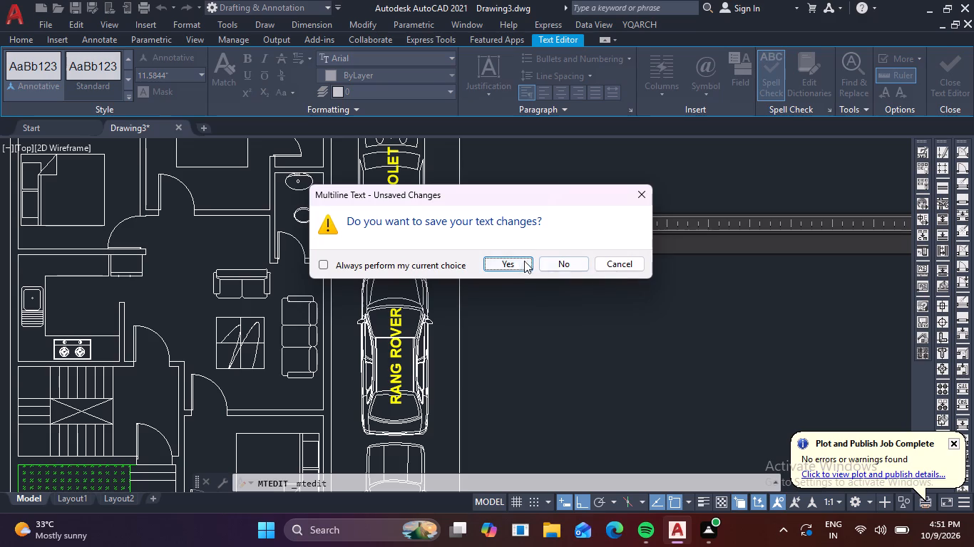
{"action": "left_click", "coordinate": [645, 191]}
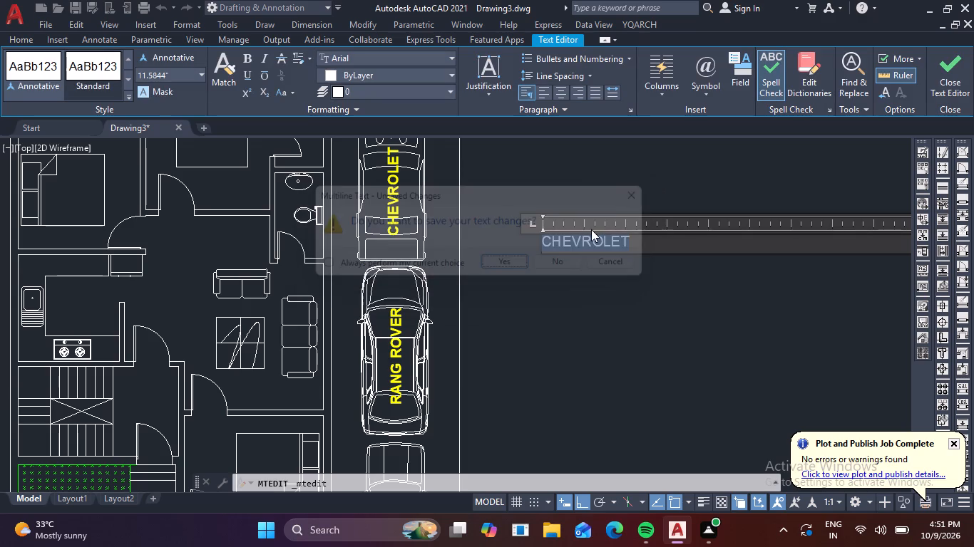
{"action": "left_click", "coordinate": [630, 286]}
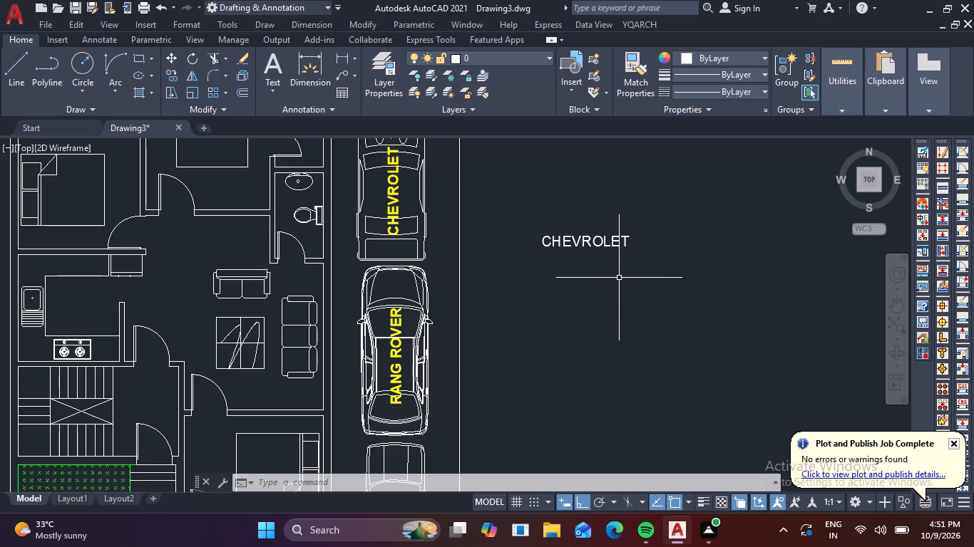
Copy the plain horizontal CHEVROLET text into the plan's left bedroom, just above the bed, with ortho mode turned off.
{"action": "left_click", "coordinate": [579, 245]}
{"action": "key", "text": "c"}
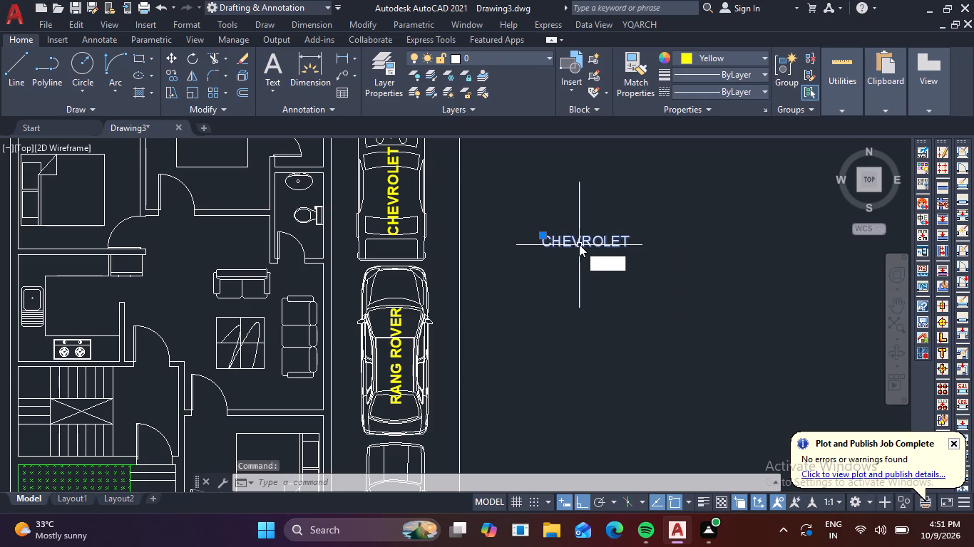
{"action": "key", "text": "o"}
{"action": "key", "text": "space"}
{"action": "left_click", "coordinate": [585, 241]}
{"action": "scroll", "coordinate": [446, 251], "scroll_direction": "down", "scroll_amount": 2}
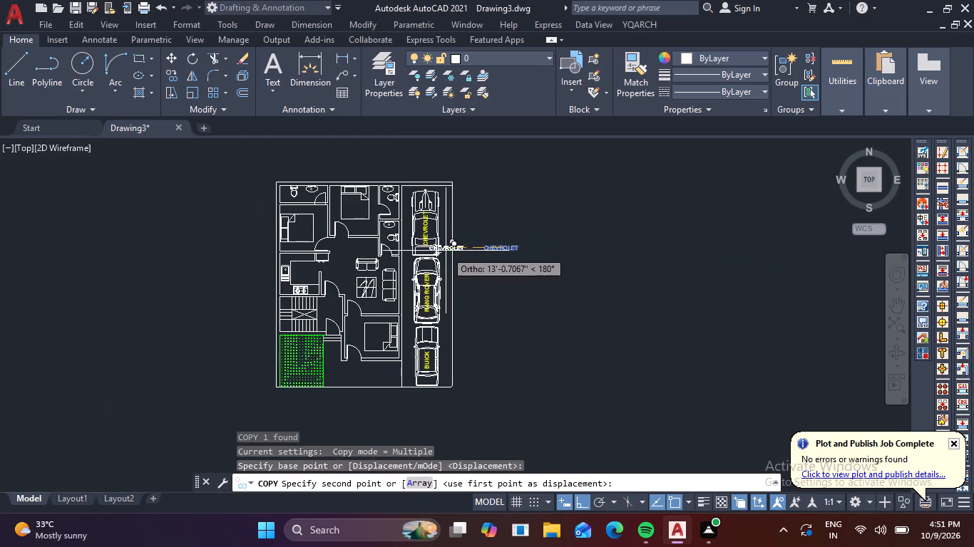
{"action": "key", "text": "F8"}
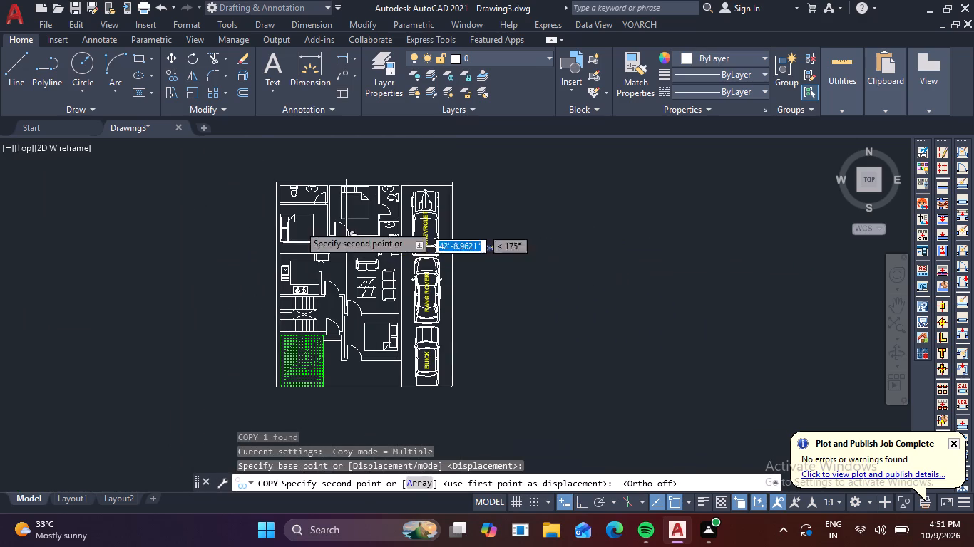
{"action": "scroll", "coordinate": [301, 212], "scroll_direction": "up", "scroll_amount": 2}
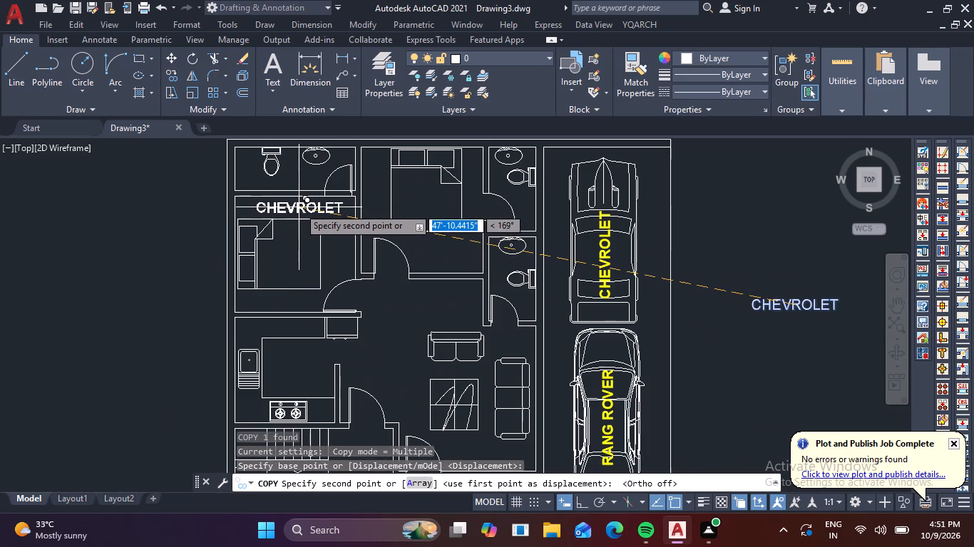
{"action": "scroll", "coordinate": [296, 207], "scroll_direction": "up", "scroll_amount": 2}
{"action": "left_click", "coordinate": [290, 207]}
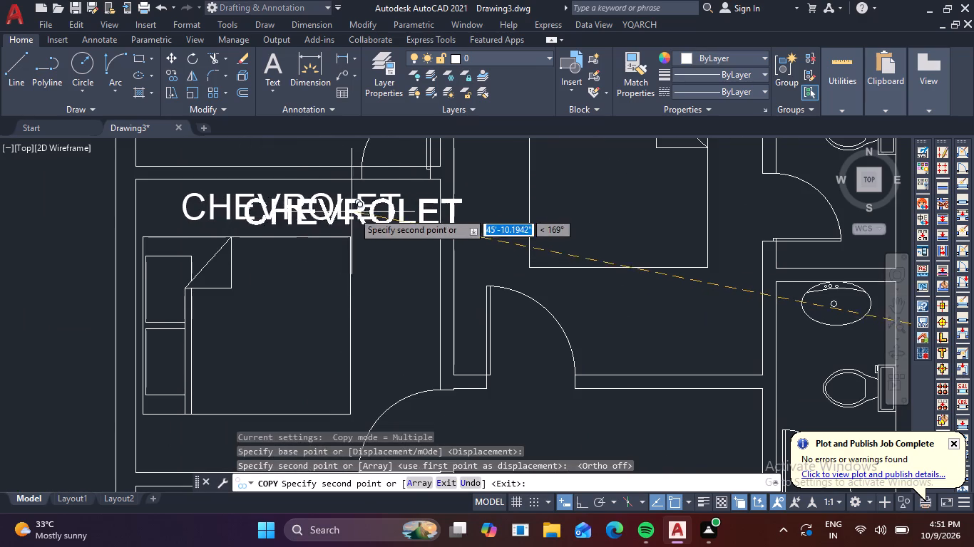
{"action": "key", "text": "Escape"}
Replace the wording of the CHEVROLET copy in the left bedroom with BEDROOM1.
{"action": "double_click", "coordinate": [374, 217]}
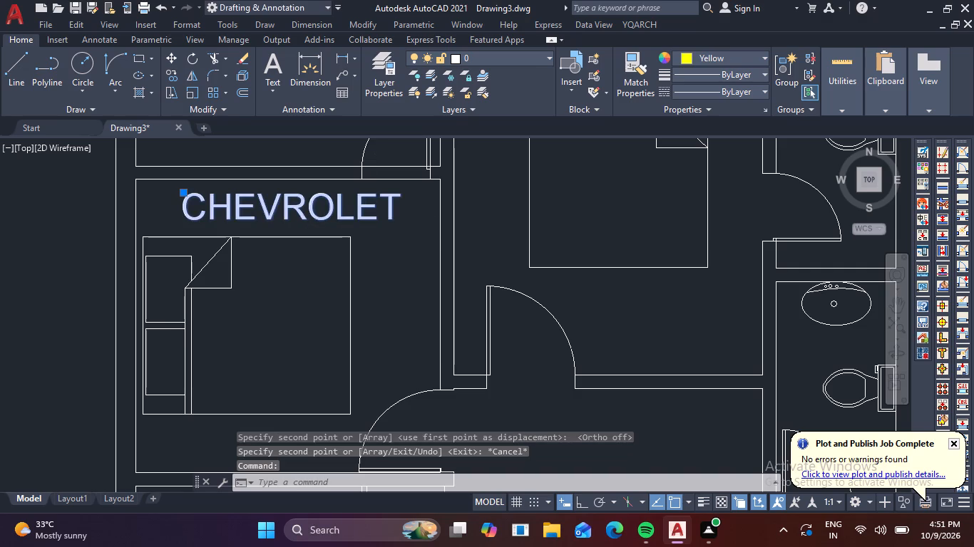
{"action": "left_click", "coordinate": [402, 215]}
{"action": "key", "text": "BackSpace"}
{"action": "key", "text": "BackSpace"}
{"action": "key", "text": "BackSpace"}
{"action": "key", "text": "BackSpace"}
{"action": "key", "text": "BackSpace"}
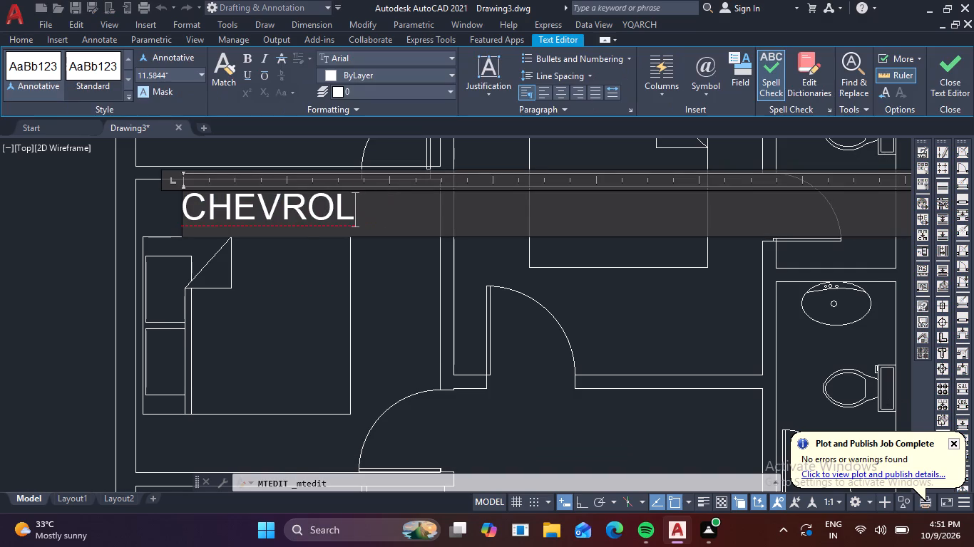
{"action": "key", "text": "BackSpace"}
{"action": "key", "text": "BackSpace"}
{"action": "key", "text": "BackSpace"}
{"action": "key", "text": "BackSpace"}
{"action": "key", "text": "BackSpace"}
{"action": "key", "text": "BackSpace"}
{"action": "key", "text": "BackSpace"}
{"action": "key", "text": "BackSpace"}
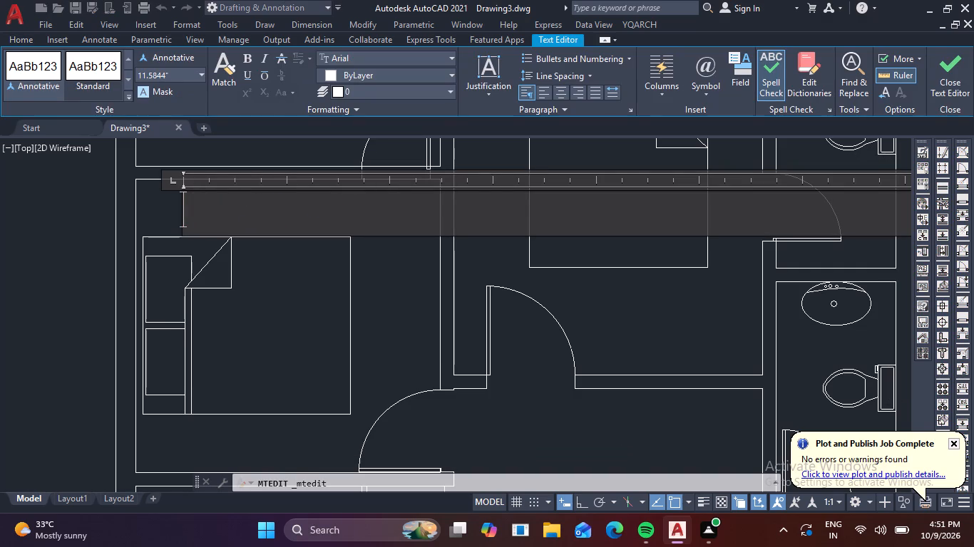
{"action": "type", "text": "BEDROOM"}
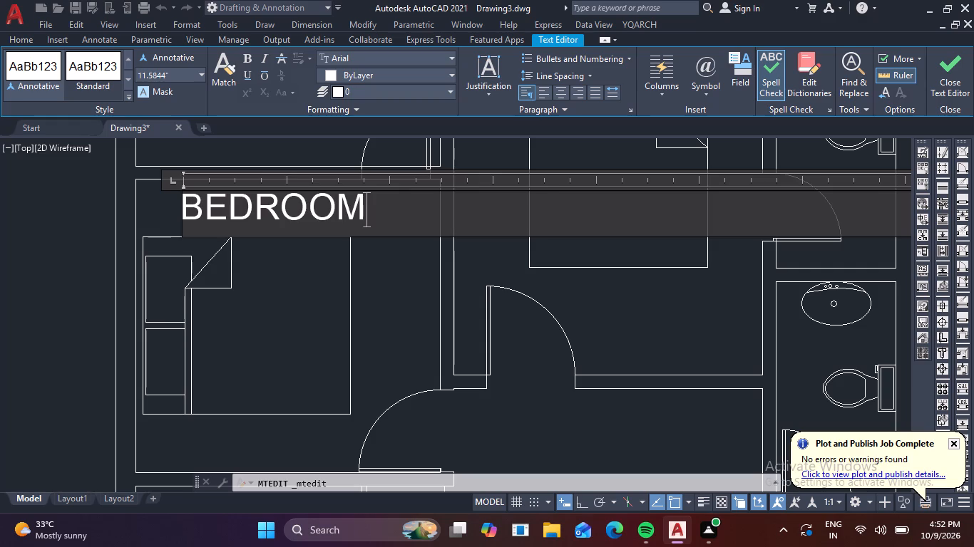
{"action": "key", "text": "1"}
Add a second line reading 11'5"X11' beneath BEDROOM1 and finish editing the text.
{"action": "key", "text": "Return"}
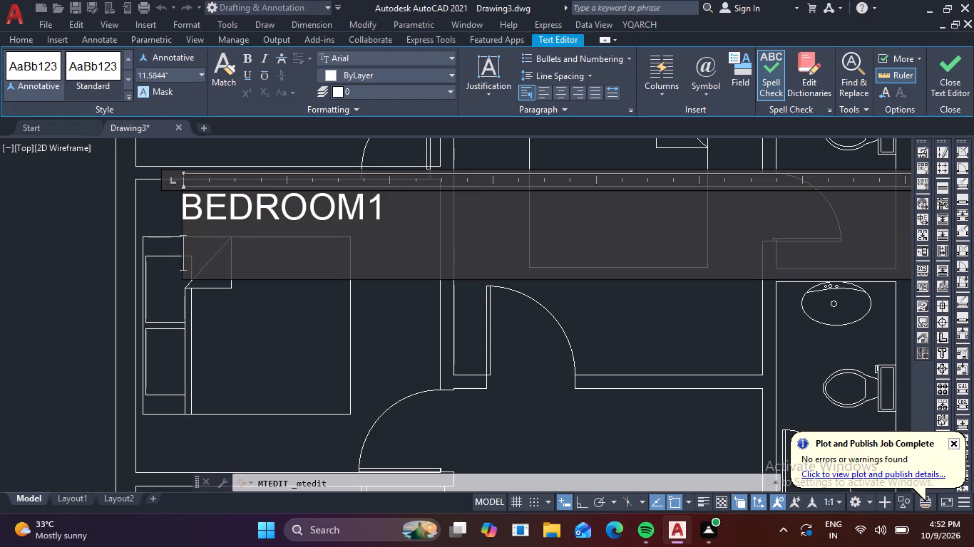
{"action": "type", "text": "11"}
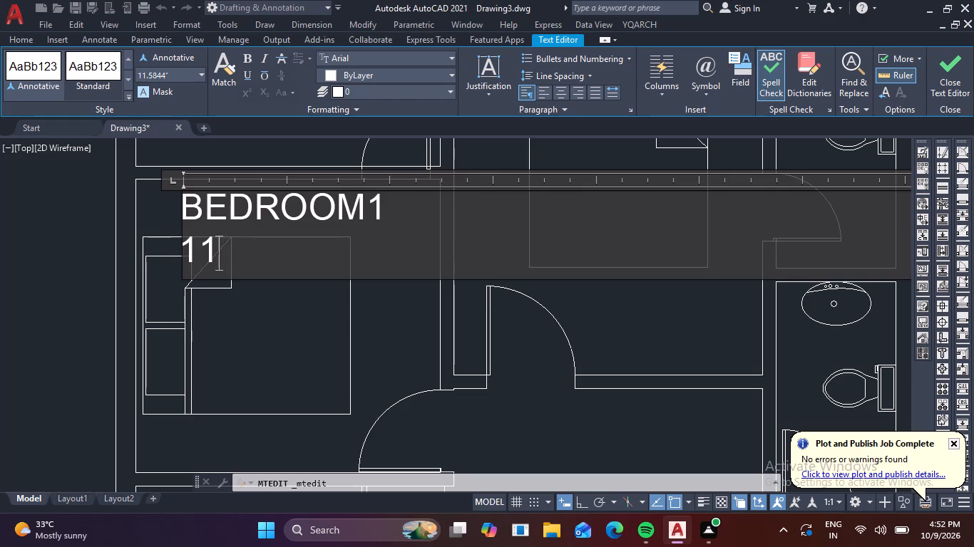
{"action": "key", "text": "apostrophe"}
{"action": "type", "text": "5\""}
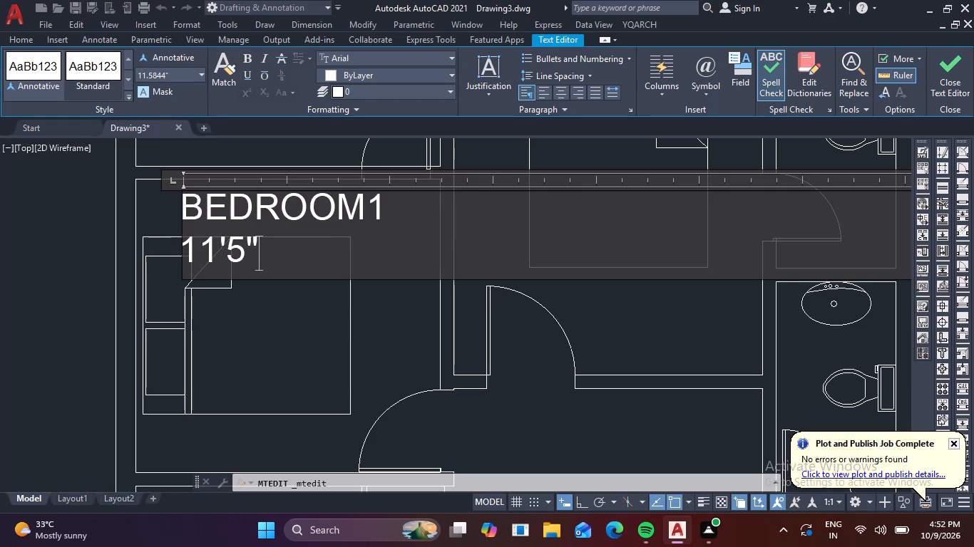
{"action": "key", "text": "x"}
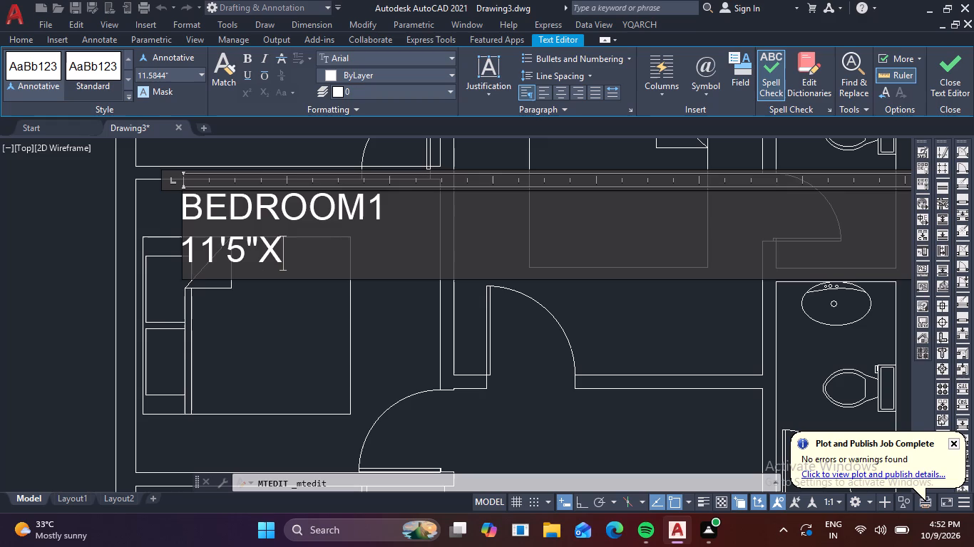
{"action": "type", "text": "11"}
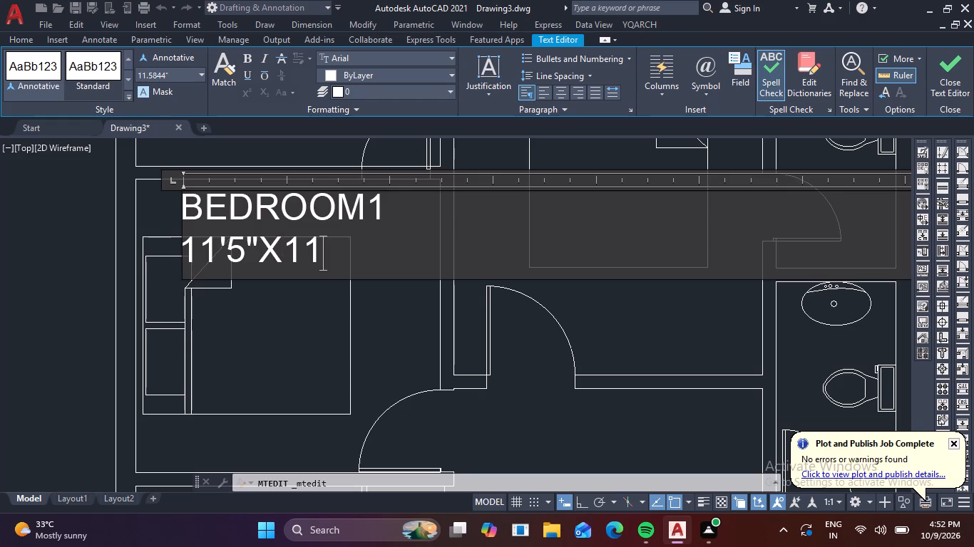
{"action": "key", "text": "apostrophe"}
{"action": "left_click", "coordinate": [322, 290]}
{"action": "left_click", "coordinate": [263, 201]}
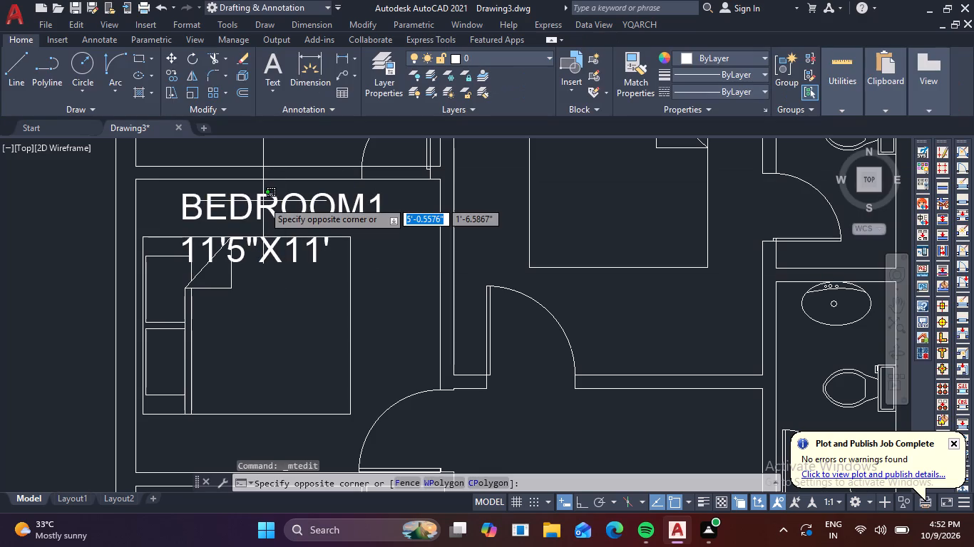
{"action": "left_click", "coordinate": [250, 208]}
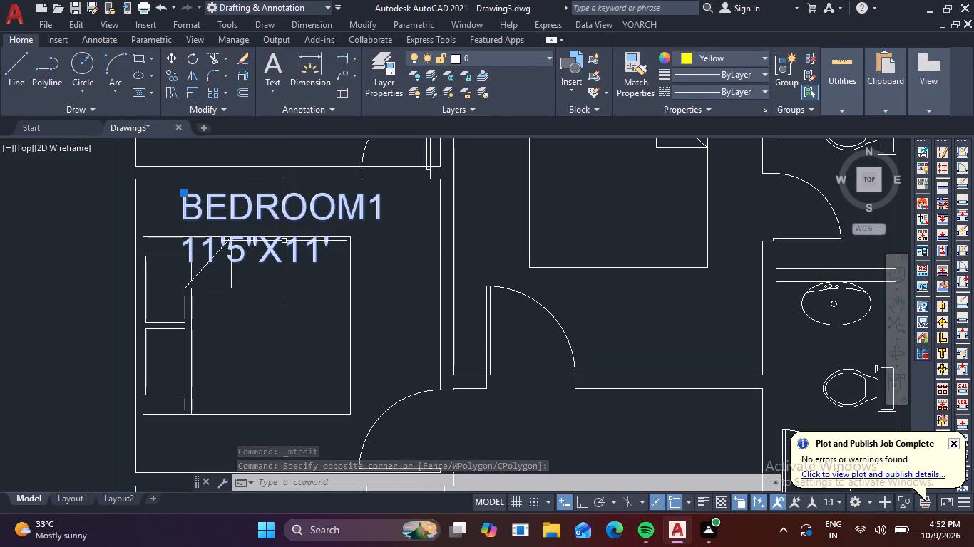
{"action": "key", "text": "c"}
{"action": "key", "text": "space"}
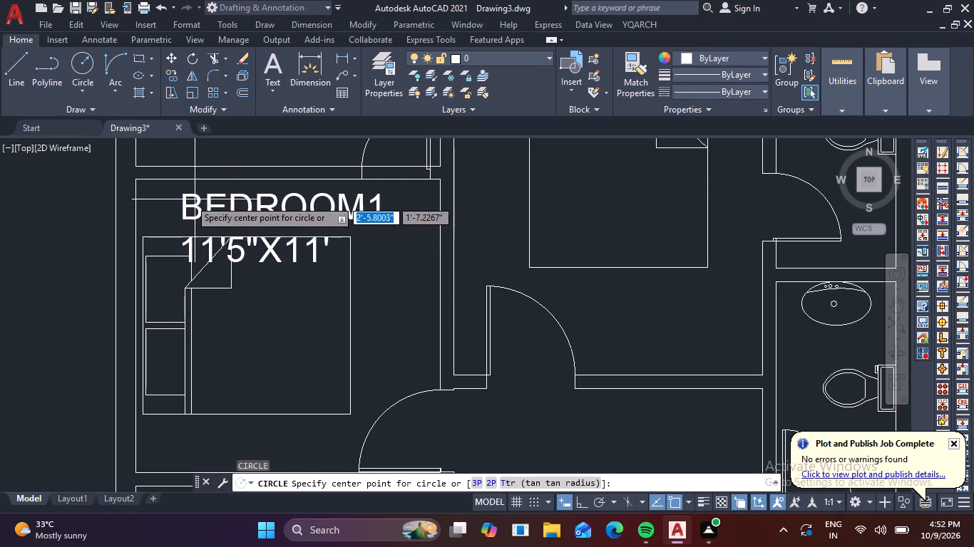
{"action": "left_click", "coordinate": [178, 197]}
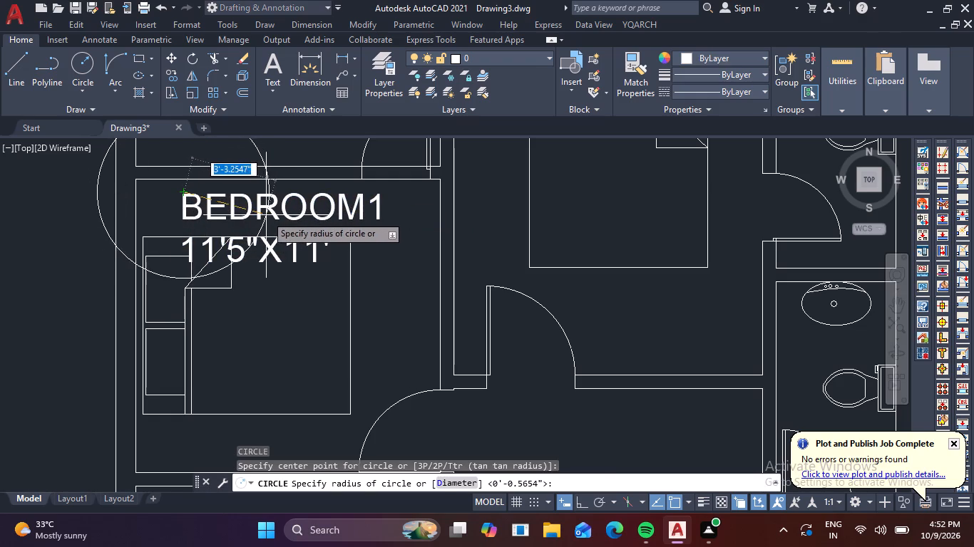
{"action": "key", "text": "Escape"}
Scale the BEDROOM1 11'5"X11' label down to about half its size from its upper-left insertion point.
{"action": "left_click", "coordinate": [270, 209]}
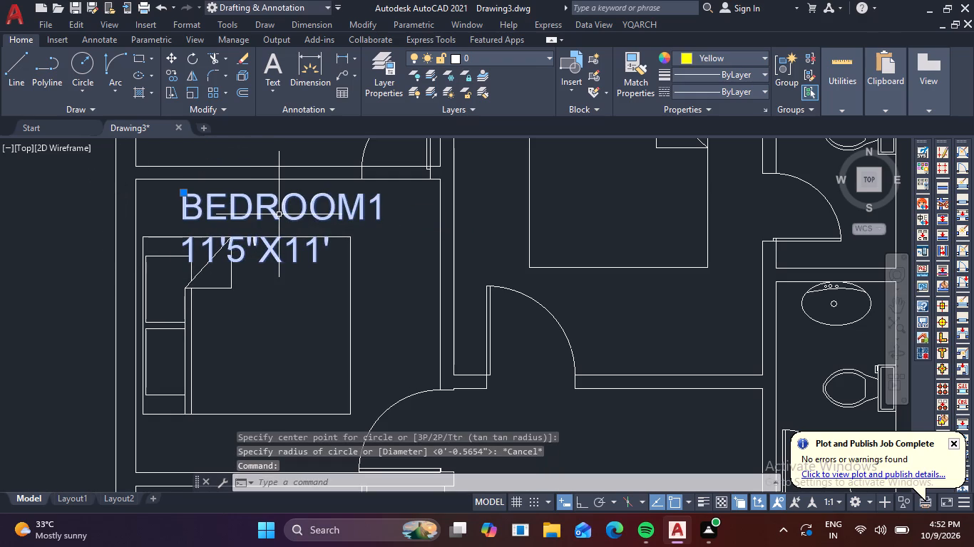
{"action": "key", "text": "s"}
{"action": "type", "text": "C"}
{"action": "key", "text": "space"}
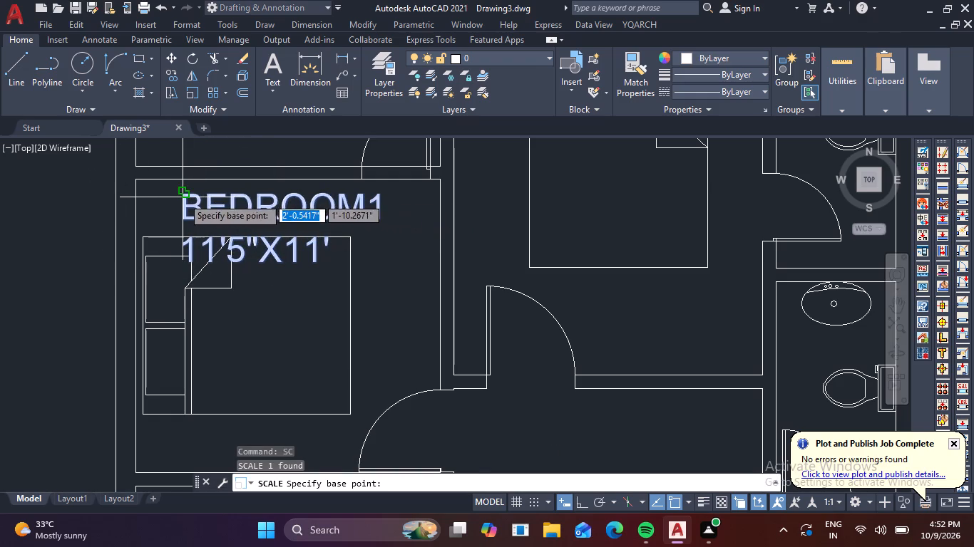
{"action": "left_click", "coordinate": [183, 197]}
{"action": "scroll", "coordinate": [360, 286], "scroll_direction": "down", "scroll_amount": 2}
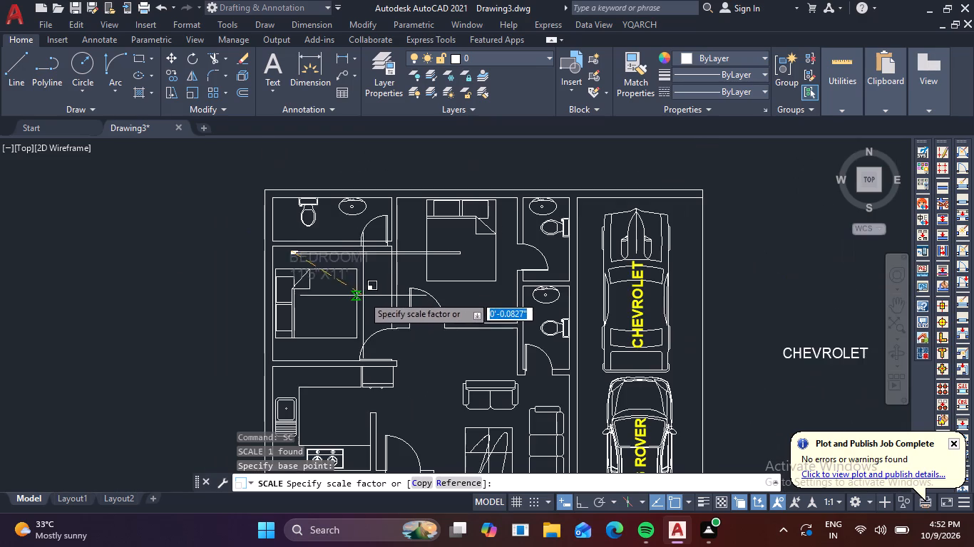
{"action": "middle_click_drag", "start_coordinate": [375, 298], "coordinate": [366, 228]}
{"action": "scroll", "coordinate": [373, 233], "scroll_direction": "down", "scroll_amount": 3}
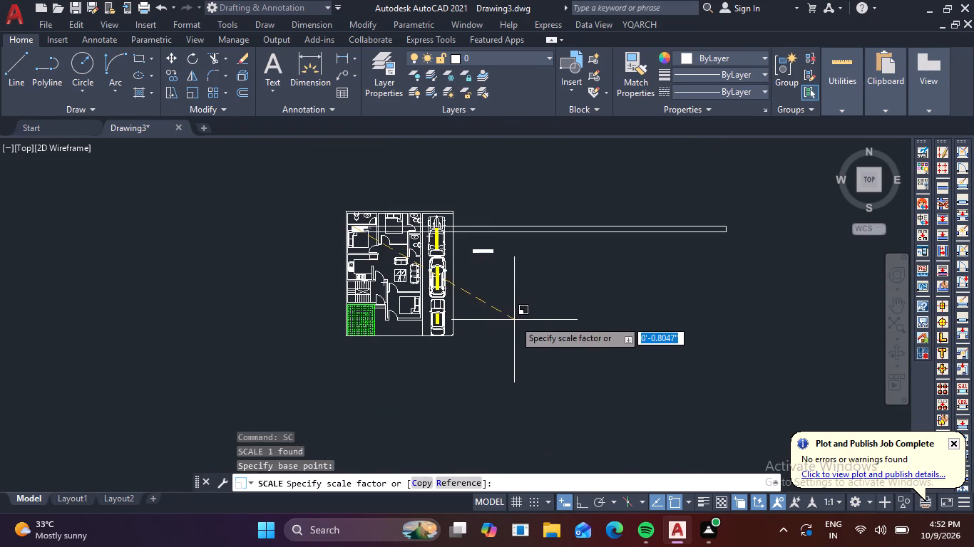
{"action": "scroll", "coordinate": [436, 287], "scroll_direction": "up", "scroll_amount": 2}
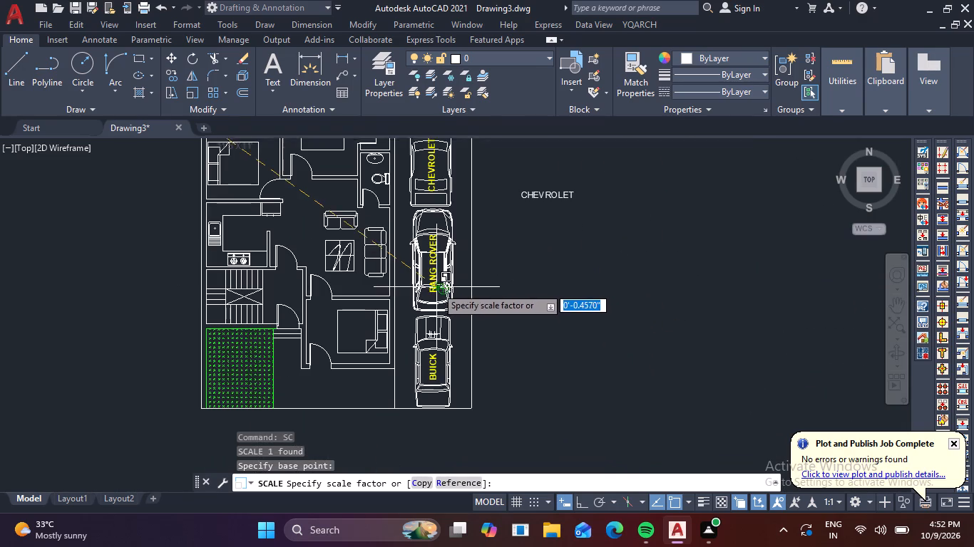
{"action": "middle_click_drag", "start_coordinate": [462, 293], "coordinate": [492, 335]}
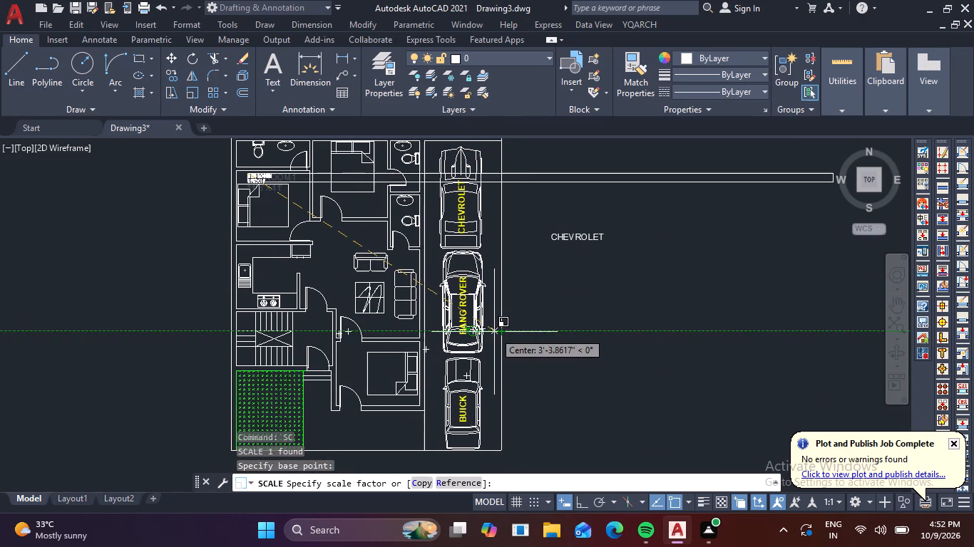
{"action": "left_click", "coordinate": [494, 332]}
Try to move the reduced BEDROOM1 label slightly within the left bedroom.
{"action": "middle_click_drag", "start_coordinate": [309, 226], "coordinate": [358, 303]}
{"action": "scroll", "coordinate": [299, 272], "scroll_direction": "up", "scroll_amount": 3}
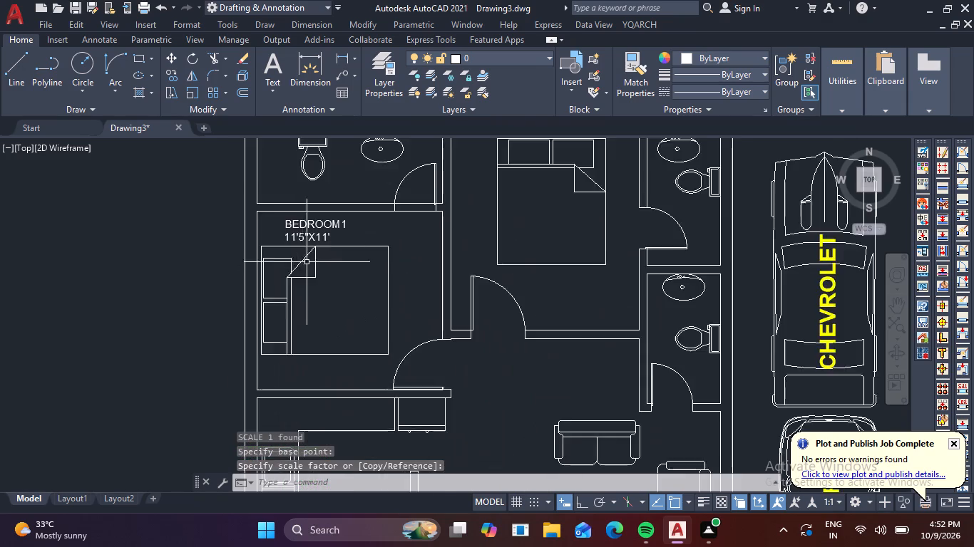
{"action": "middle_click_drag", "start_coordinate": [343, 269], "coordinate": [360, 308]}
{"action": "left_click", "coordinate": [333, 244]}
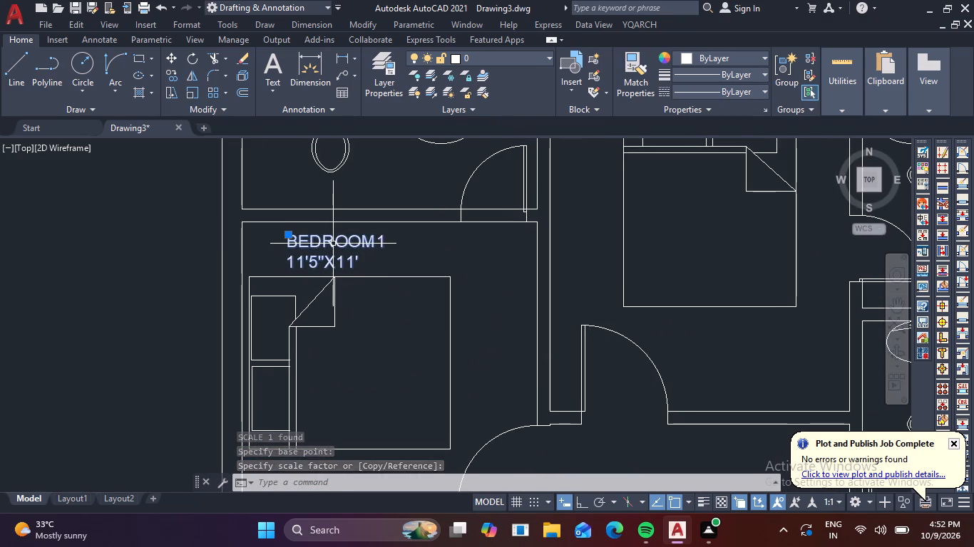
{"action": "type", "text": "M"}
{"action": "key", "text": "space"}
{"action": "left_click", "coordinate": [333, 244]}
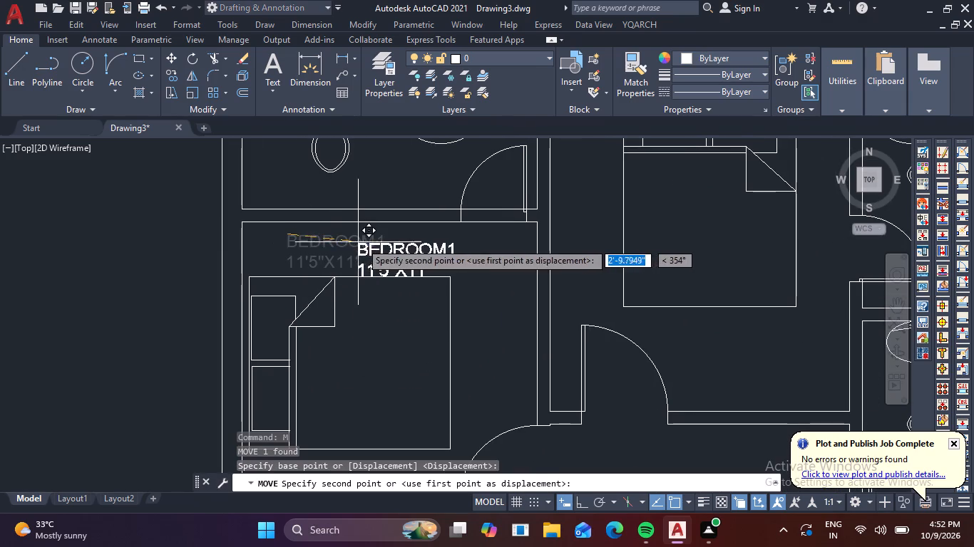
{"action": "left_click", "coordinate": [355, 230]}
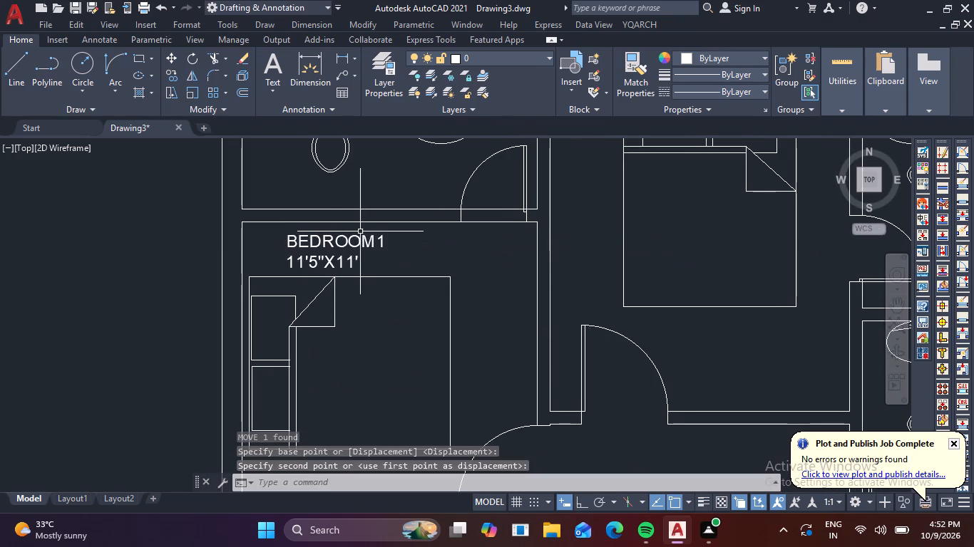
Move the BEDROOM1 label to the right, centring it in the gap between the bed and the bedroom's upper wall.
{"action": "left_click", "coordinate": [354, 240]}
{"action": "left_click", "coordinate": [375, 238]}
{"action": "left_click", "coordinate": [379, 248]}
{"action": "left_click", "coordinate": [376, 240]}
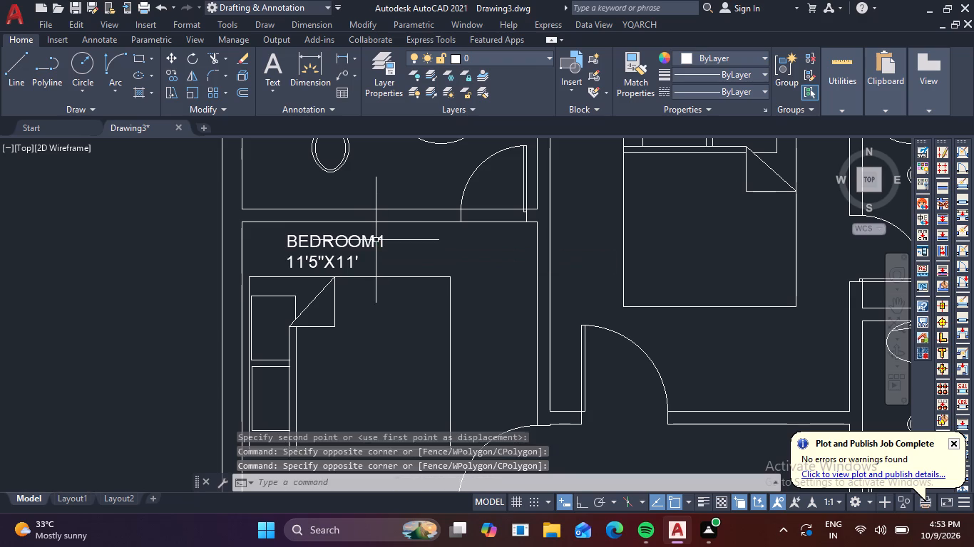
{"action": "left_click_drag", "start_coordinate": [386, 248], "coordinate": [380, 245]}
{"action": "left_click", "coordinate": [353, 233]}
{"action": "type", "text": "M"}
{"action": "key", "text": "space"}
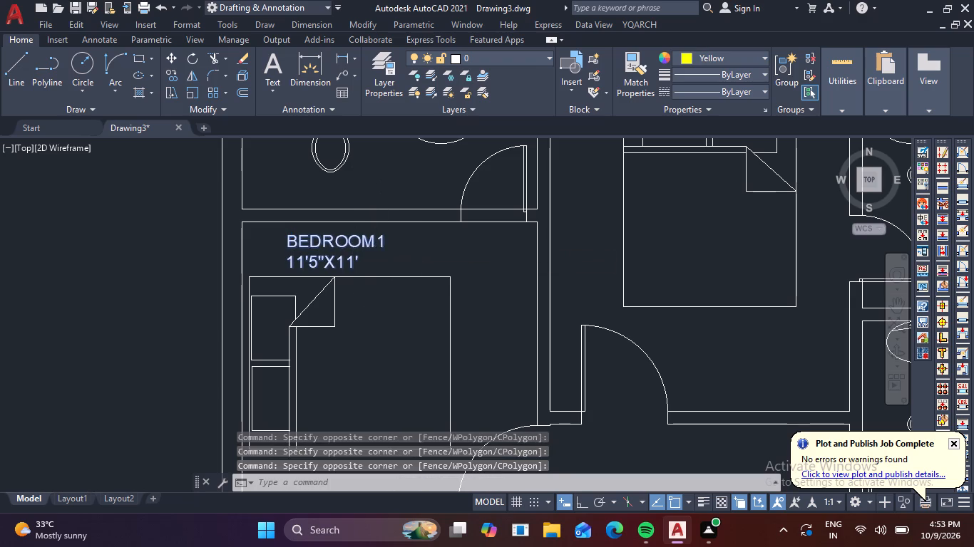
{"action": "left_click", "coordinate": [328, 243]}
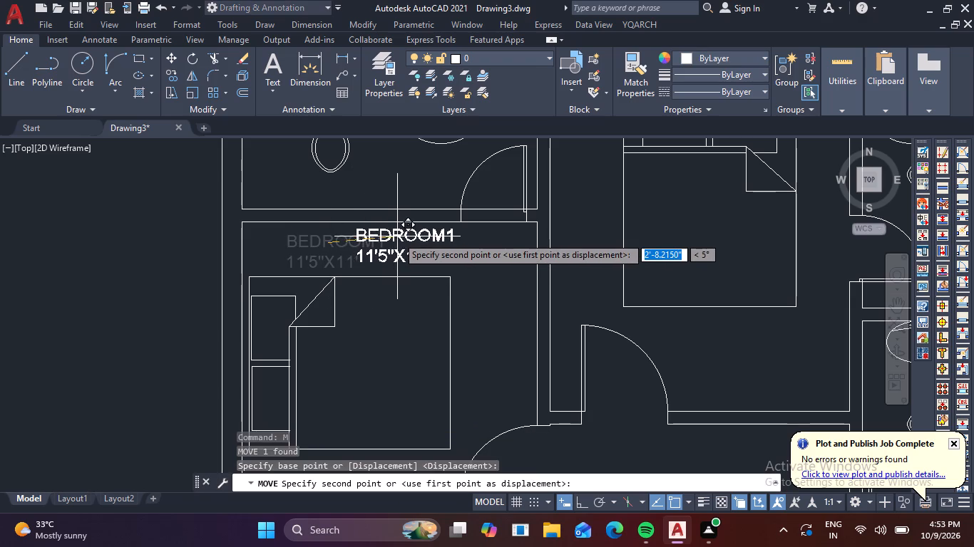
{"action": "left_click", "coordinate": [397, 236]}
Copy the BEDROOM1 label into the upper middle bedroom, in the space below the bed beside the door.
{"action": "scroll", "coordinate": [424, 247], "scroll_direction": "down", "scroll_amount": 3}
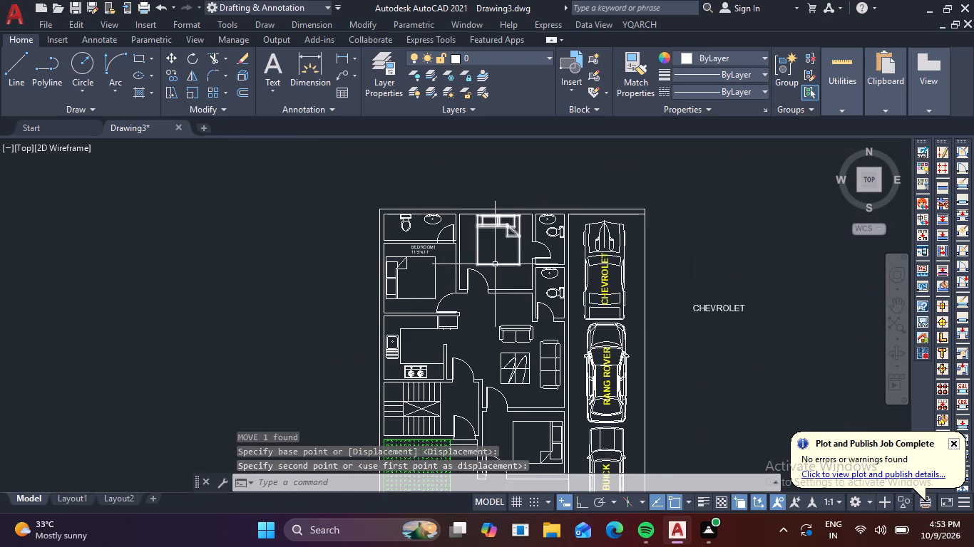
{"action": "scroll", "coordinate": [427, 265], "scroll_direction": "up", "scroll_amount": 3}
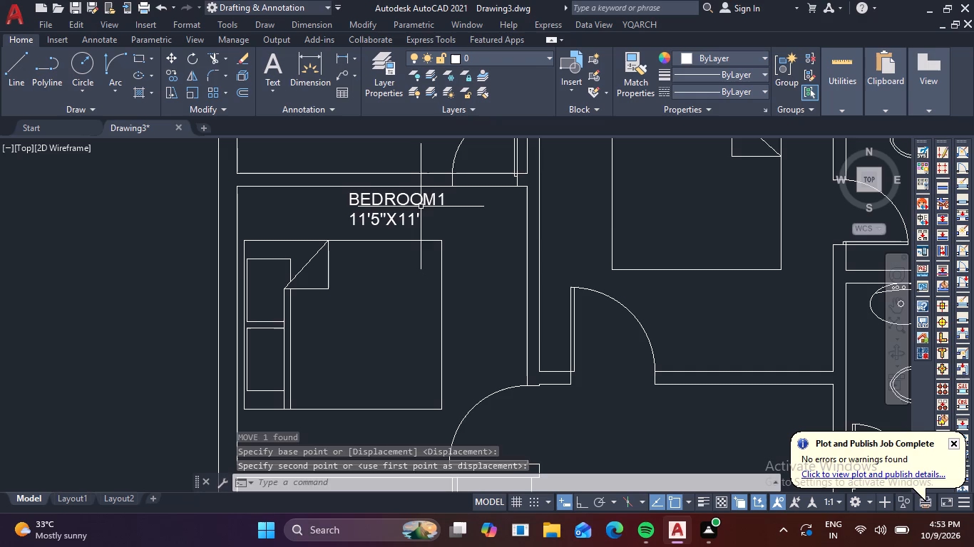
{"action": "left_click", "coordinate": [421, 207]}
{"action": "left_click", "coordinate": [414, 200]}
{"action": "type", "text": "CO"}
{"action": "key", "text": "space"}
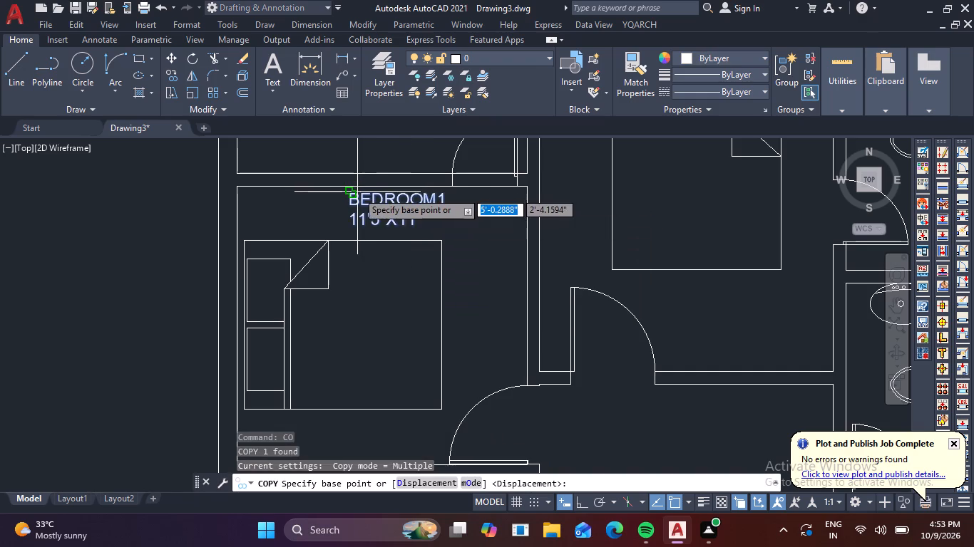
{"action": "left_click", "coordinate": [363, 207]}
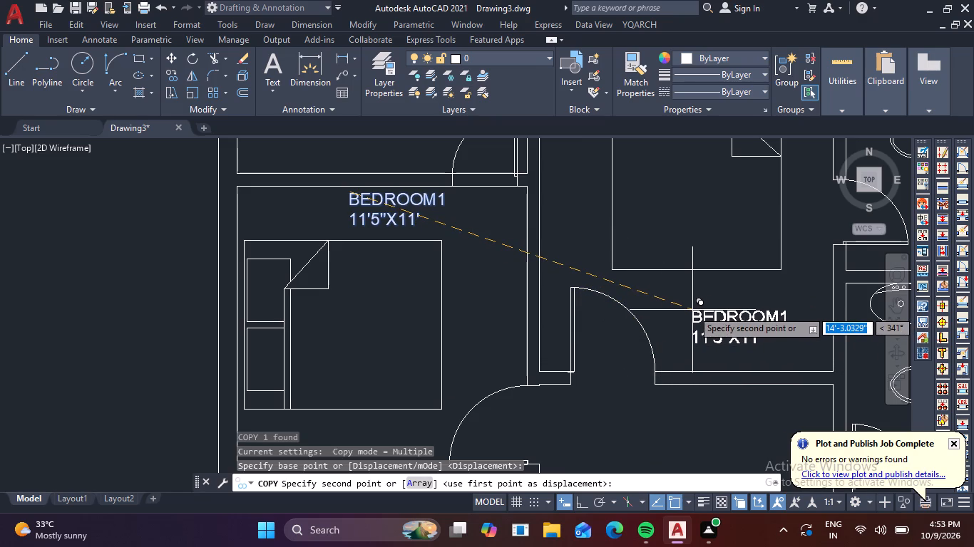
{"action": "left_click", "coordinate": [692, 310]}
Place another copy of the BEDROOM1 label in the lower bedroom, between its left wall and the bed.
{"action": "middle_click_drag", "start_coordinate": [734, 307], "coordinate": [622, 314]}
{"action": "scroll", "coordinate": [619, 313], "scroll_direction": "down", "scroll_amount": 2}
{"action": "middle_click_drag", "start_coordinate": [651, 313], "coordinate": [632, 208]}
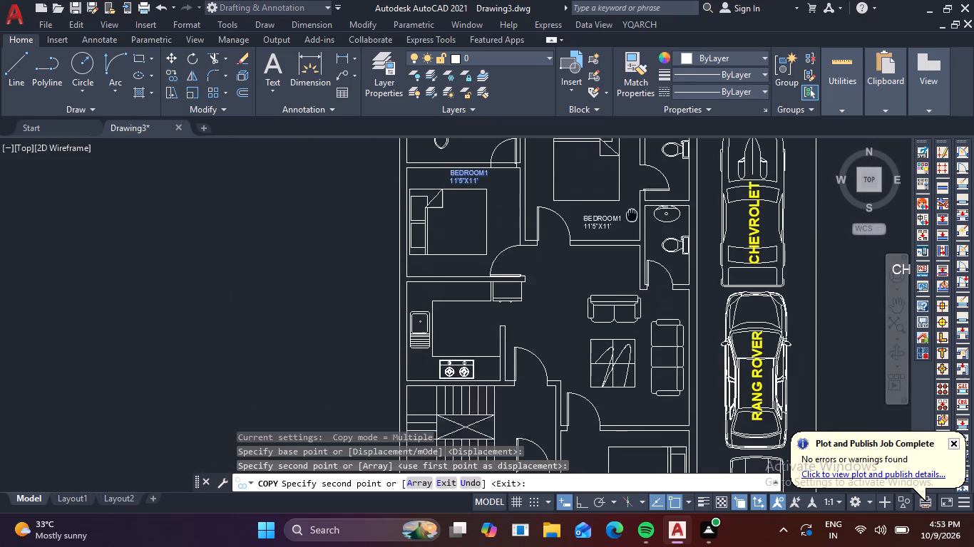
{"action": "middle_click_drag", "start_coordinate": [632, 208], "coordinate": [632, 205]}
{"action": "middle_click_drag", "start_coordinate": [639, 311], "coordinate": [639, 174]}
{"action": "scroll", "coordinate": [576, 320], "scroll_direction": "up", "scroll_amount": 2}
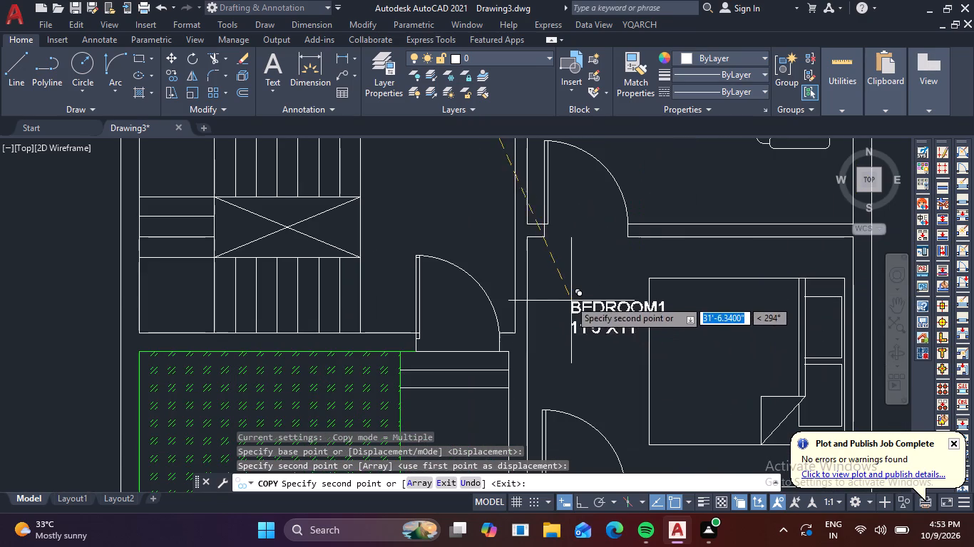
{"action": "left_click", "coordinate": [539, 292]}
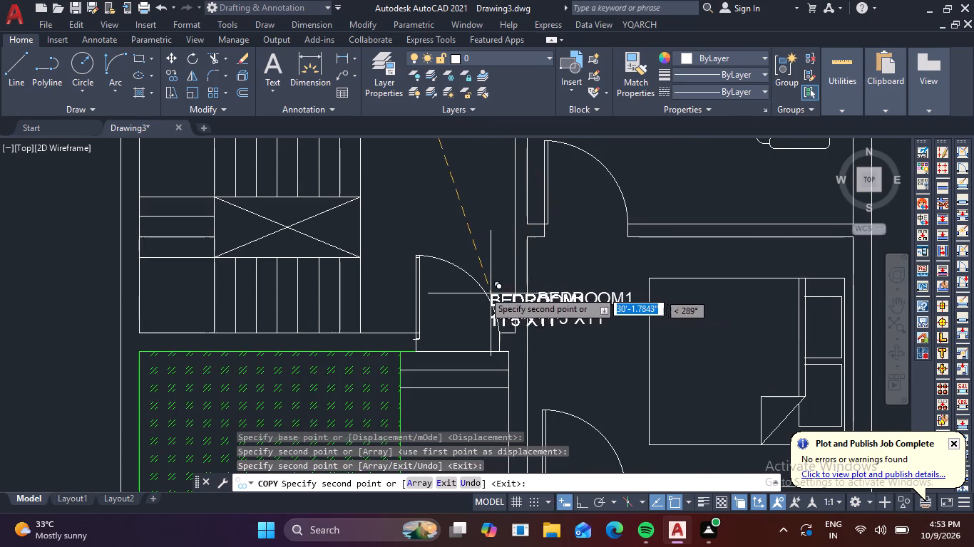
Place further copies of the BEDROOM1 label in the living area above the two-seat sofa and in the kitchen beside the sink.
{"action": "scroll", "coordinate": [429, 212], "scroll_direction": "down", "scroll_amount": 2}
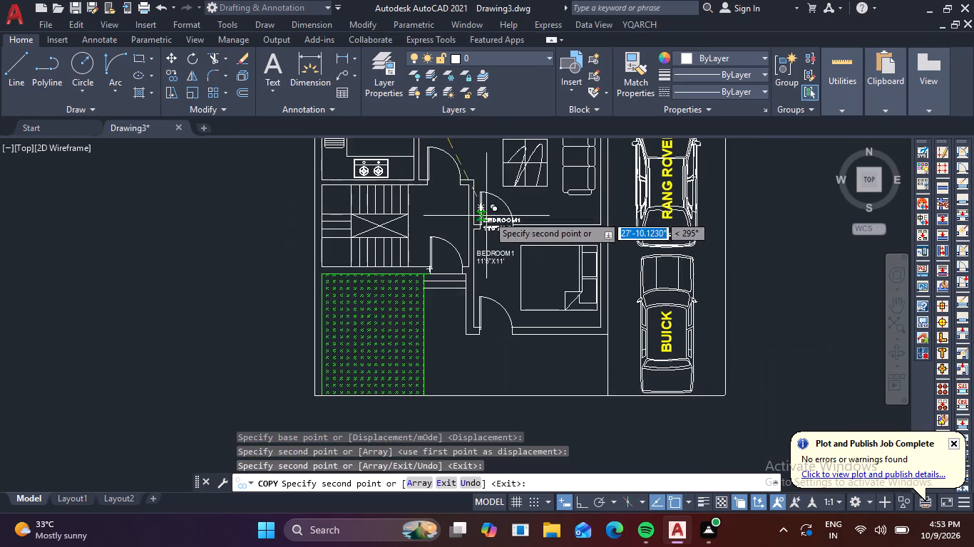
{"action": "middle_click_drag", "start_coordinate": [508, 204], "coordinate": [558, 350]}
{"action": "middle_click_drag", "start_coordinate": [521, 273], "coordinate": [532, 345]}
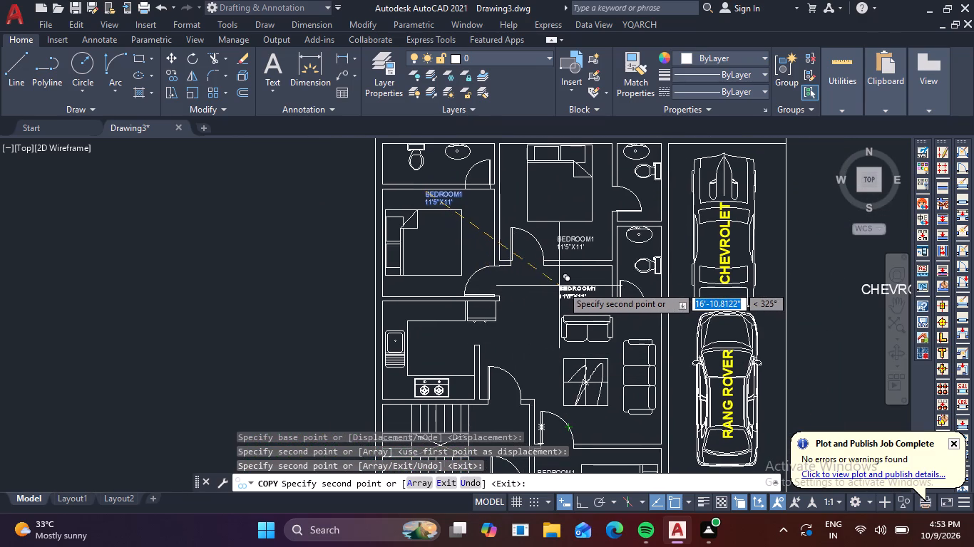
{"action": "left_click", "coordinate": [562, 286]}
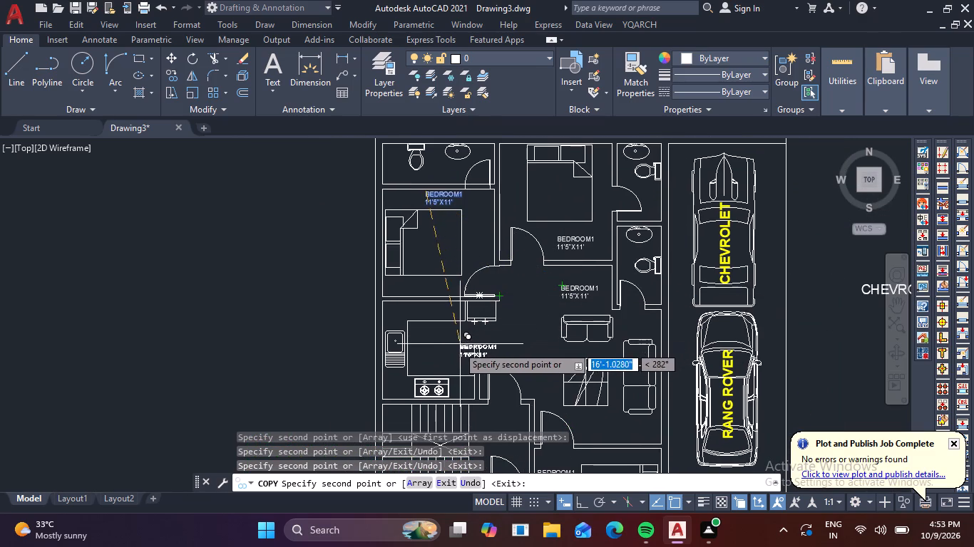
{"action": "scroll", "coordinate": [429, 343], "scroll_direction": "up", "scroll_amount": 2}
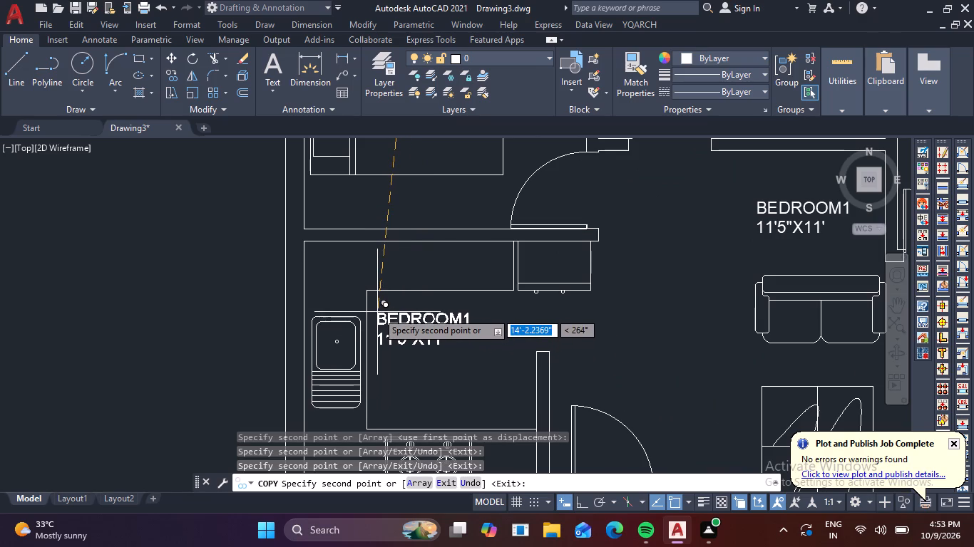
{"action": "left_click", "coordinate": [380, 316]}
Place copies at the entrance steps beside the green area and between the basin and toilet of the lower right bathroom, ending the copying.
{"action": "scroll", "coordinate": [574, 310], "scroll_direction": "down", "scroll_amount": 2}
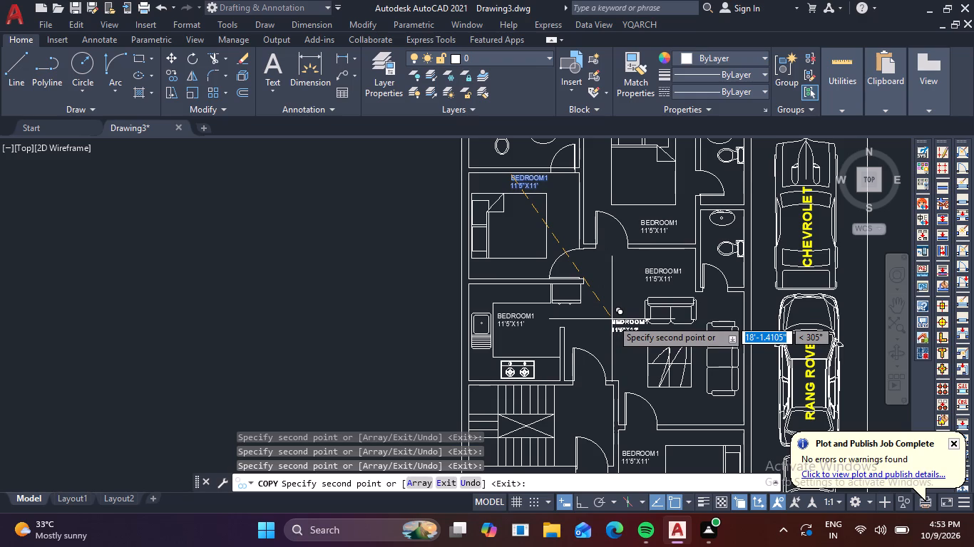
{"action": "middle_click_drag", "start_coordinate": [610, 402], "coordinate": [620, 308]}
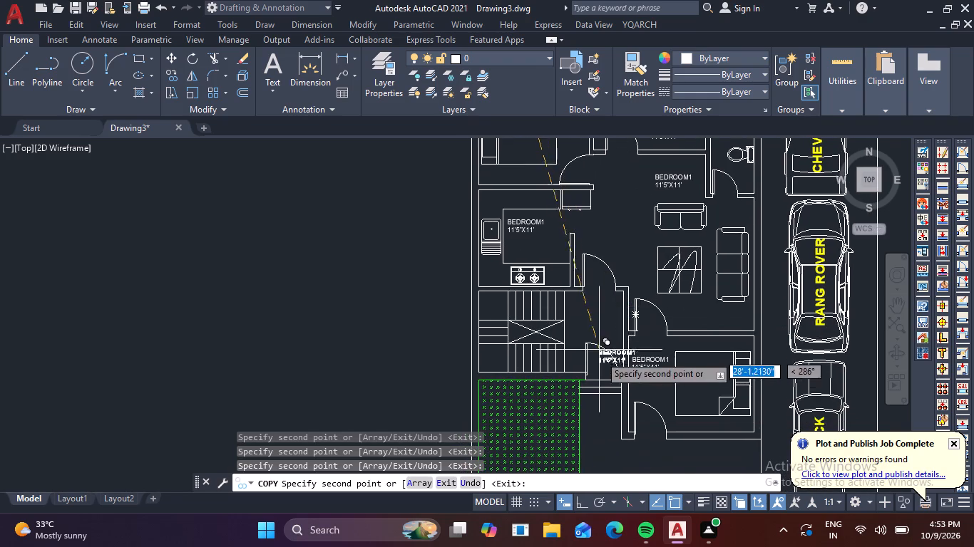
{"action": "scroll", "coordinate": [596, 367], "scroll_direction": "up", "scroll_amount": 2}
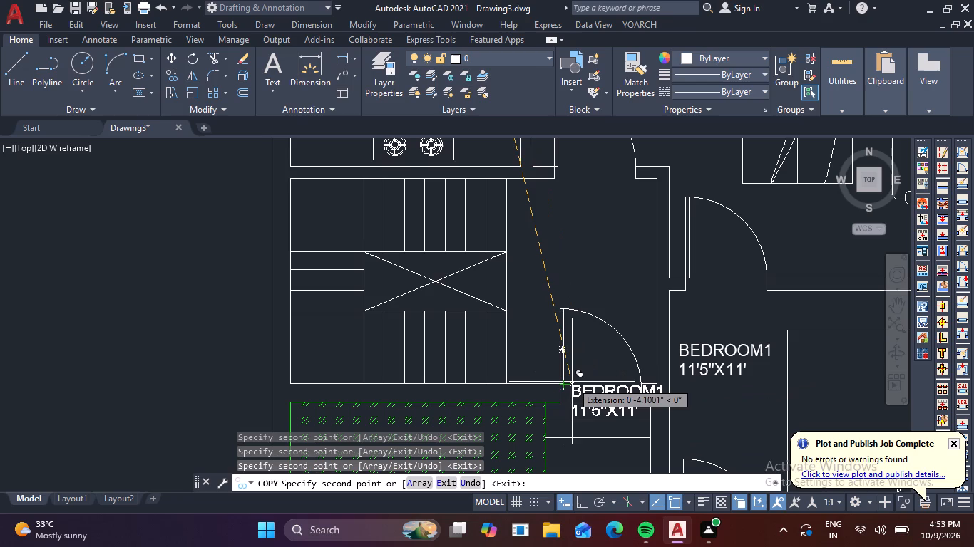
{"action": "left_click", "coordinate": [572, 382]}
{"action": "scroll", "coordinate": [587, 313], "scroll_direction": "down", "scroll_amount": 2}
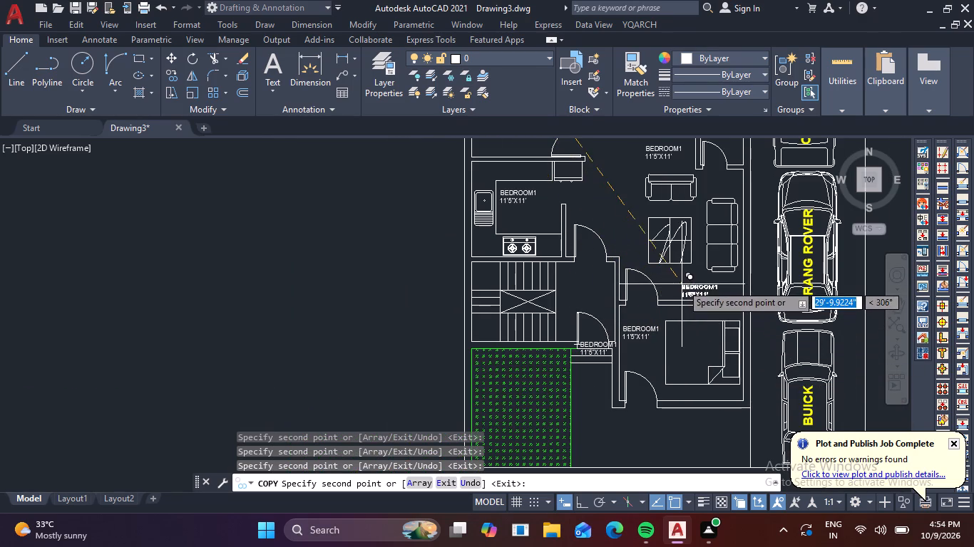
{"action": "middle_click_drag", "start_coordinate": [682, 284], "coordinate": [655, 469]}
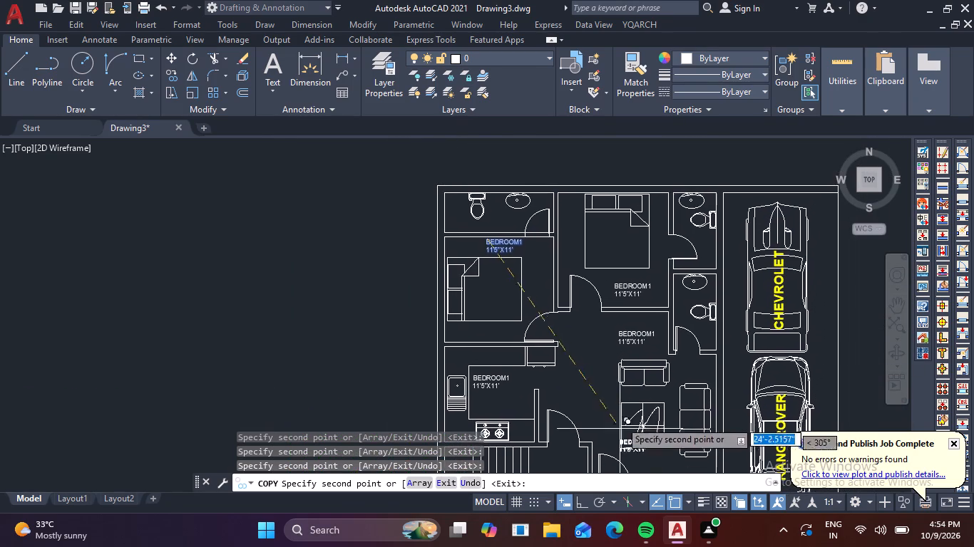
{"action": "scroll", "coordinate": [667, 314], "scroll_direction": "up", "scroll_amount": 2}
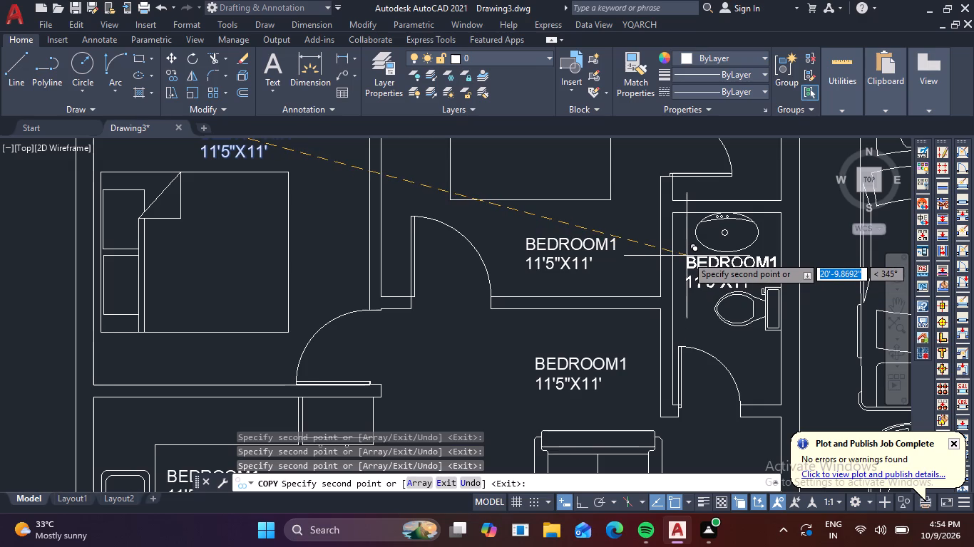
{"action": "left_click", "coordinate": [687, 256]}
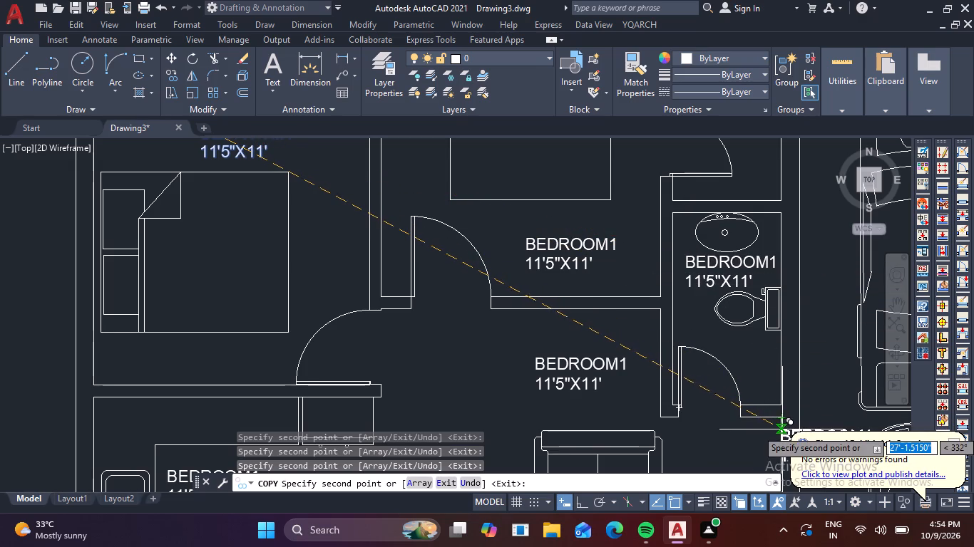
{"action": "key", "text": "Escape"}
Replace the text of the BEDROOM1 label copy in the lower right bathroom with TOILET.
{"action": "double_click", "coordinate": [704, 278]}
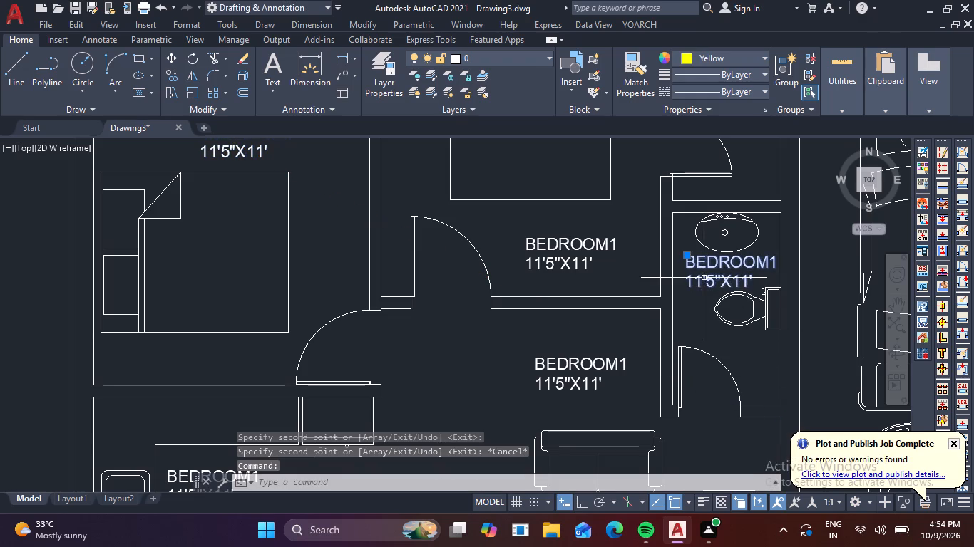
{"action": "left_click", "coordinate": [764, 282]}
{"action": "key", "text": "BackSpace"}
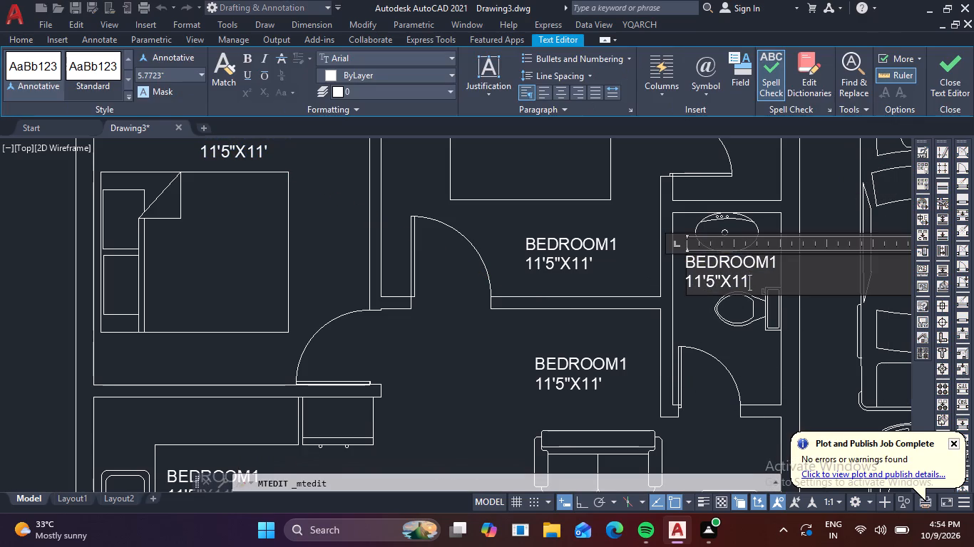
{"action": "key", "text": "BackSpace"}
{"action": "key", "text": "BackSpace"}
{"action": "key", "text": "BackSpace"}
{"action": "key", "text": "BackSpace"}
{"action": "key", "text": "BackSpace"}
{"action": "key", "text": "BackSpace"}
{"action": "key", "text": "BackSpace"}
{"action": "key", "text": "BackSpace"}
{"action": "key", "text": "BackSpace"}
{"action": "key", "text": "BackSpace"}
{"action": "key", "text": "BackSpace"}
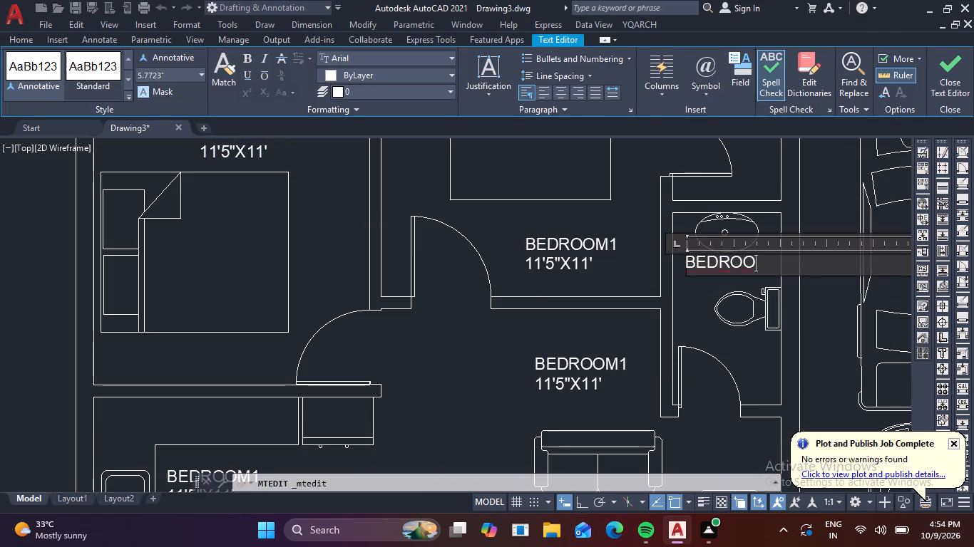
{"action": "key", "text": "BackSpace"}
{"action": "key", "text": "BackSpace"}
{"action": "key", "text": "BackSpace"}
{"action": "key", "text": "BackSpace"}
{"action": "key", "text": "BackSpace"}
{"action": "key", "text": "BackSpace"}
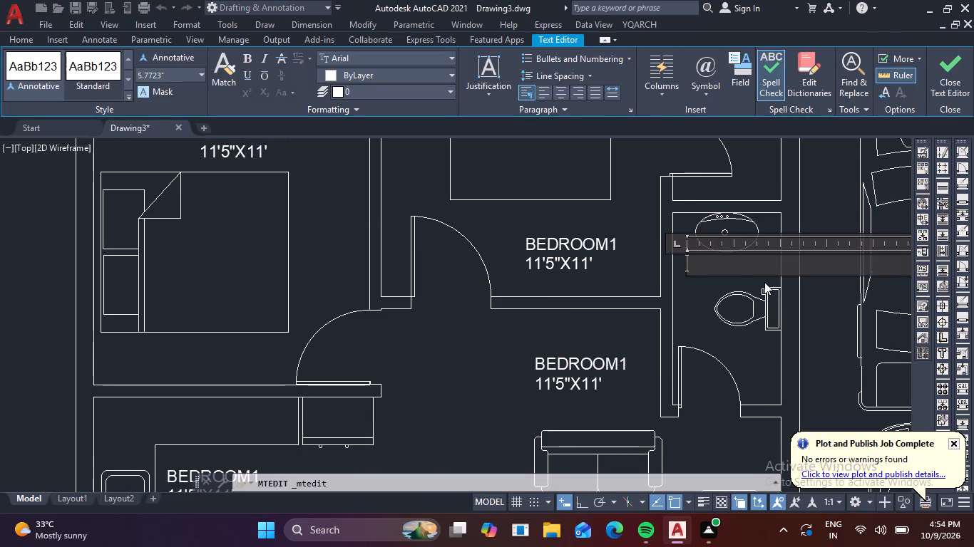
{"action": "type", "text": "TOILET"}
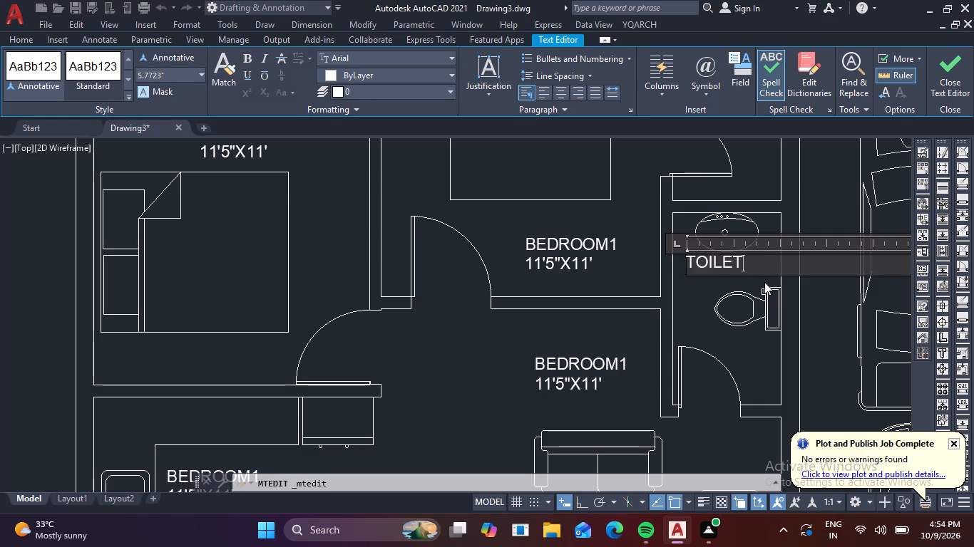
Add the dimensions 4'6"X8' on a second line of the TOILET label and finish editing it.
{"action": "key", "text": "space"}
{"action": "type", "text": "4'"}
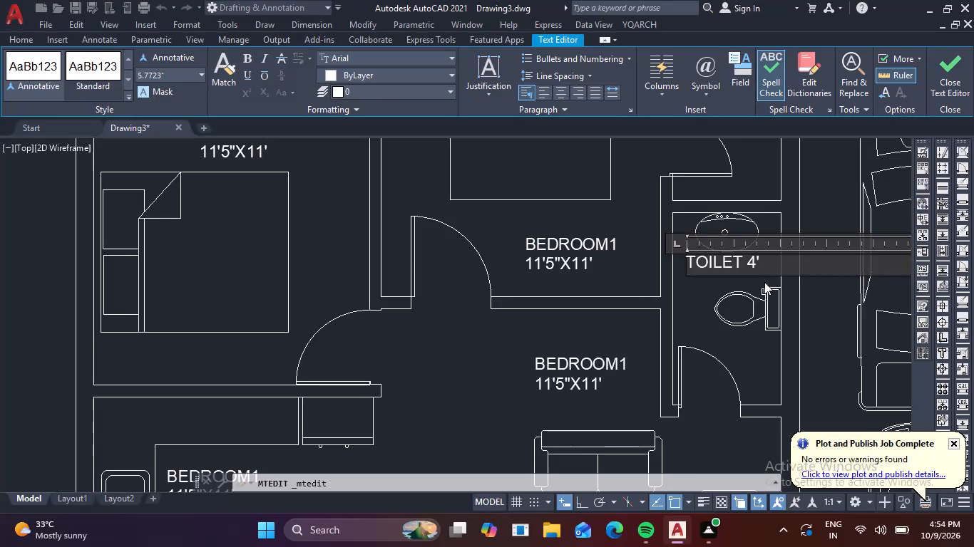
{"action": "key", "text": "6"}
{"action": "key", "text": "shift+quotedbl"}
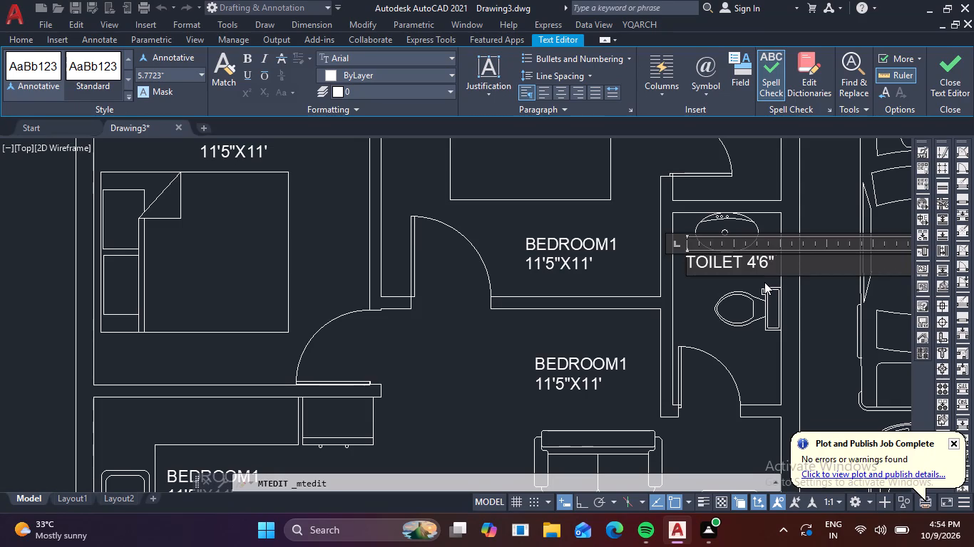
{"action": "key", "text": "Left"}
{"action": "key", "text": "Left"}
{"action": "key", "text": "Left"}
{"action": "key", "text": "Left"}
{"action": "key", "text": "Delete"}
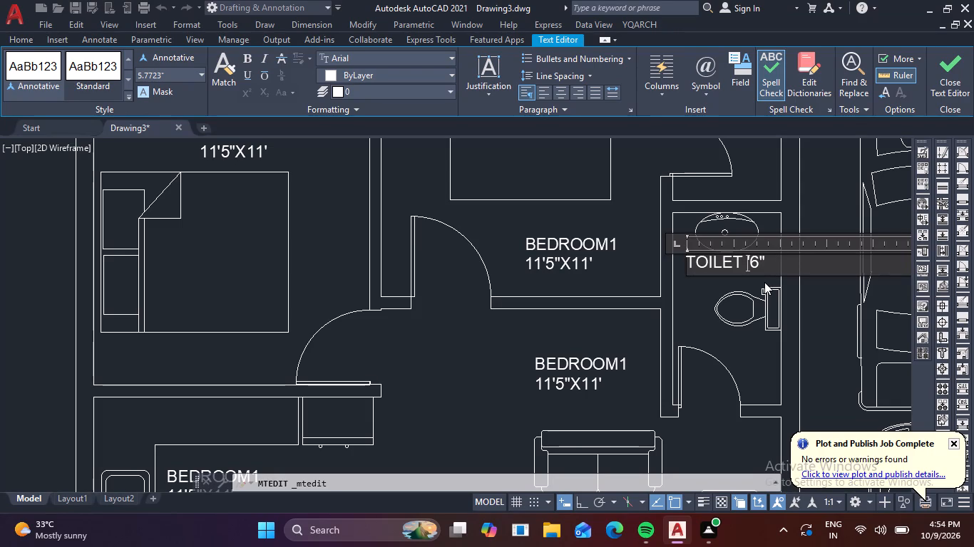
{"action": "key", "text": "BackSpace"}
{"action": "key", "text": "Return"}
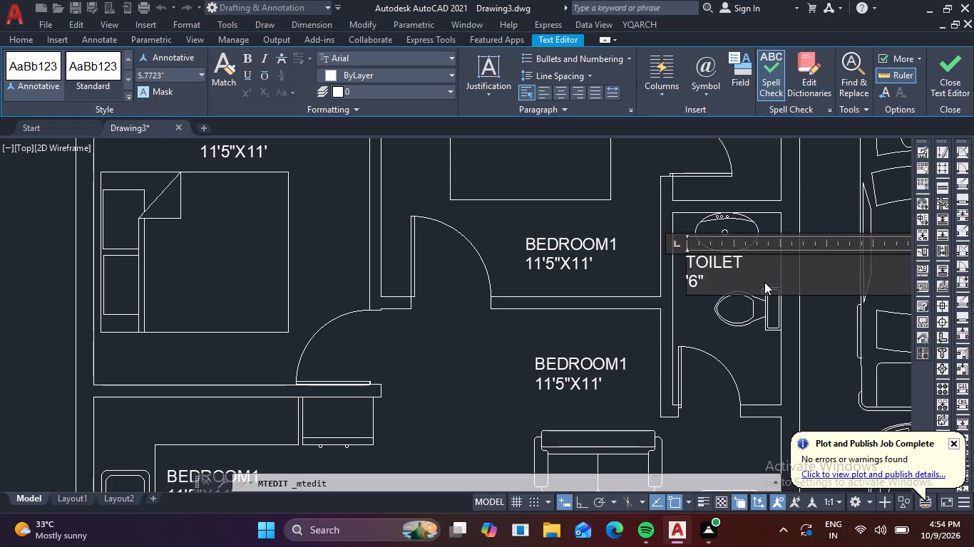
{"action": "key", "text": "4"}
{"action": "key", "text": "Right"}
{"action": "key", "text": "Right"}
{"action": "key", "text": "Right"}
{"action": "key", "text": "x"}
{"action": "type", "text": "8'"}
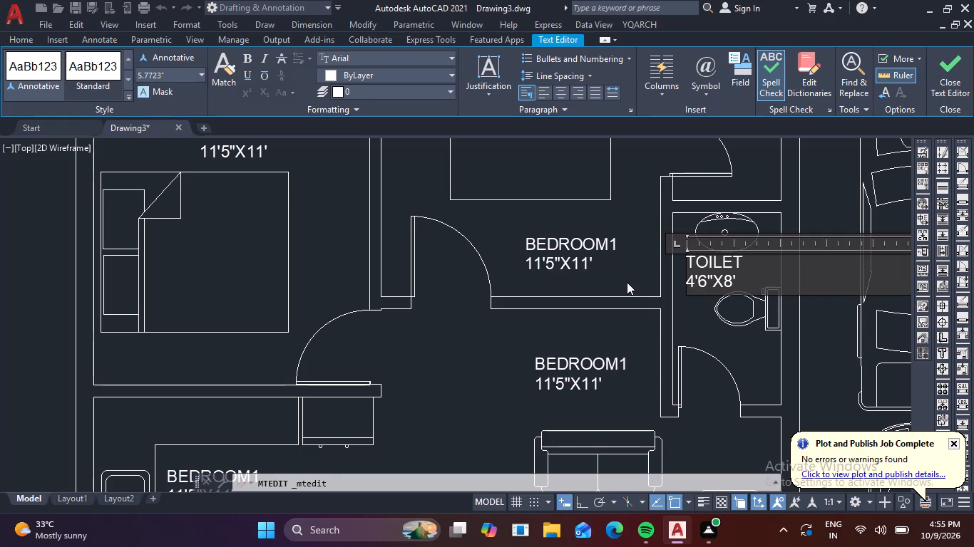
{"action": "left_click", "coordinate": [630, 280]}
Copy the TOILET label into the upper right bathroom, just below the toilet fixture.
{"action": "left_click", "coordinate": [734, 266]}
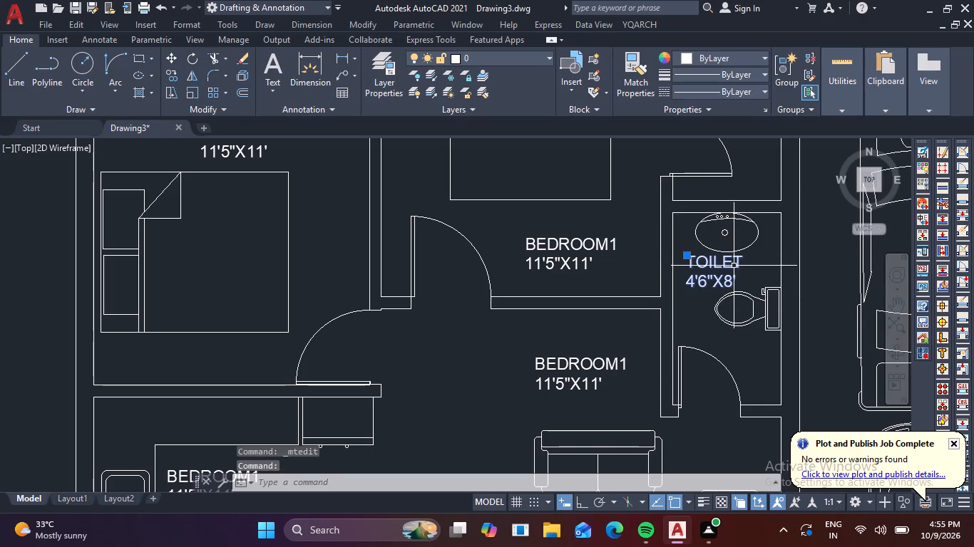
{"action": "type", "text": "CO"}
{"action": "key", "text": "space"}
{"action": "left_click", "coordinate": [734, 266]}
{"action": "middle_click_drag", "start_coordinate": [749, 199], "coordinate": [743, 212]}
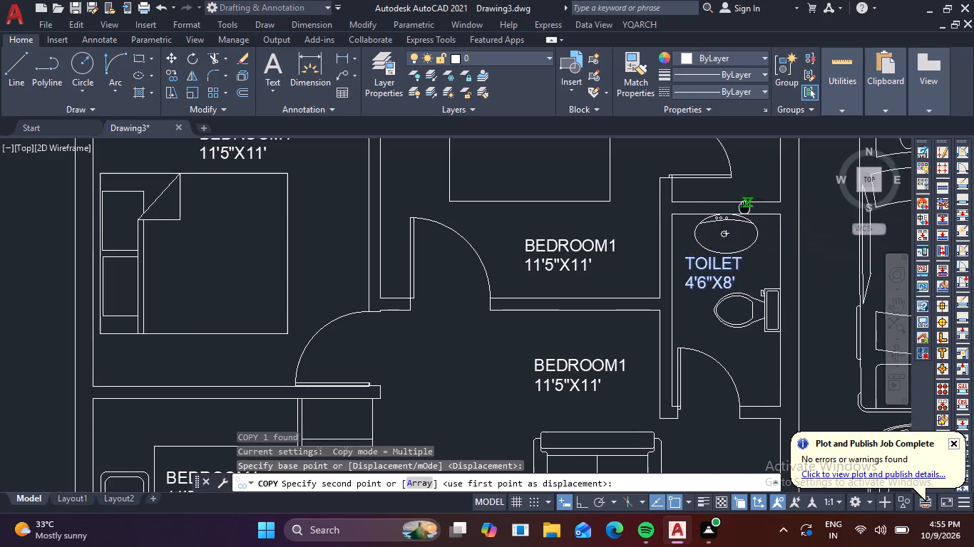
{"action": "middle_click_drag", "start_coordinate": [743, 212], "coordinate": [702, 399]}
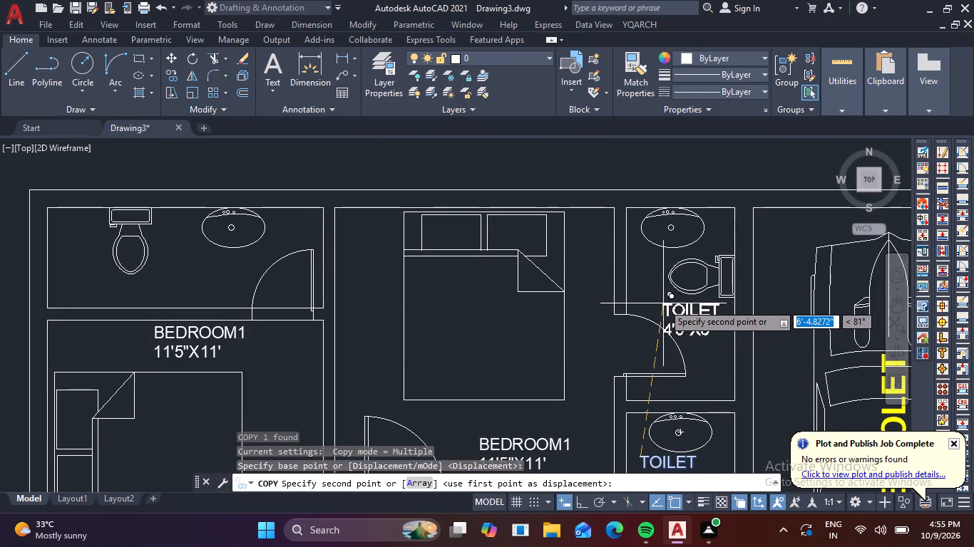
{"action": "scroll", "coordinate": [663, 303], "scroll_direction": "up", "scroll_amount": 2}
{"action": "left_click", "coordinate": [680, 297]}
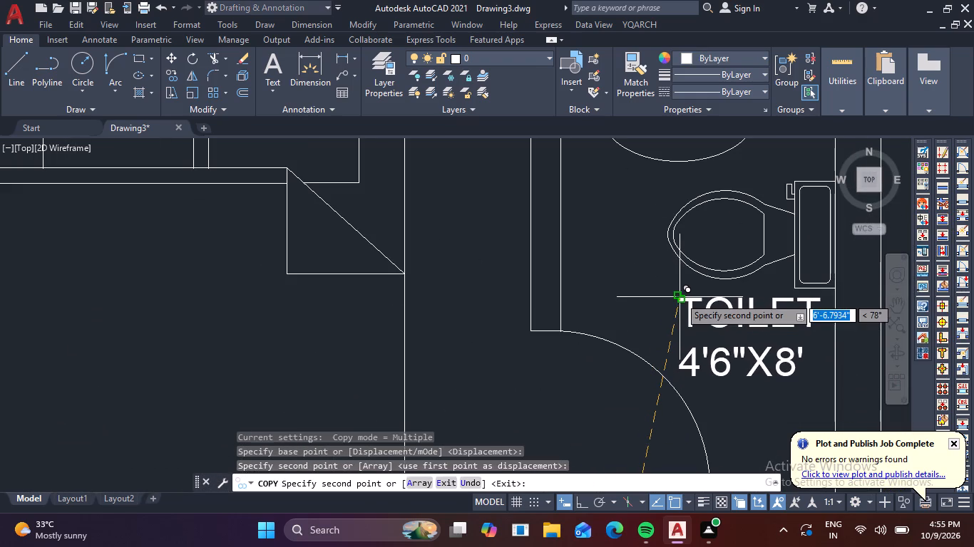
{"action": "scroll", "coordinate": [680, 297], "scroll_direction": "down", "scroll_amount": 3}
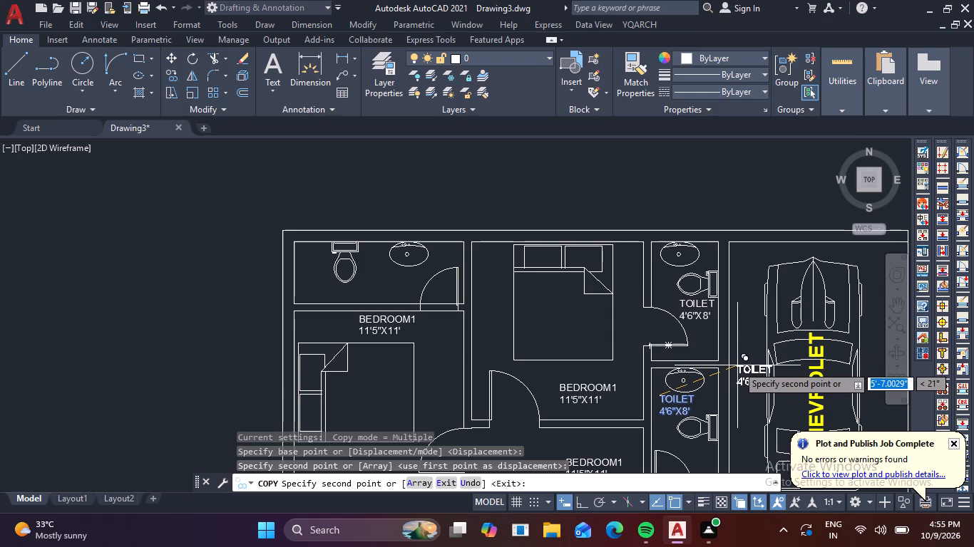
{"action": "key", "text": "Escape"}
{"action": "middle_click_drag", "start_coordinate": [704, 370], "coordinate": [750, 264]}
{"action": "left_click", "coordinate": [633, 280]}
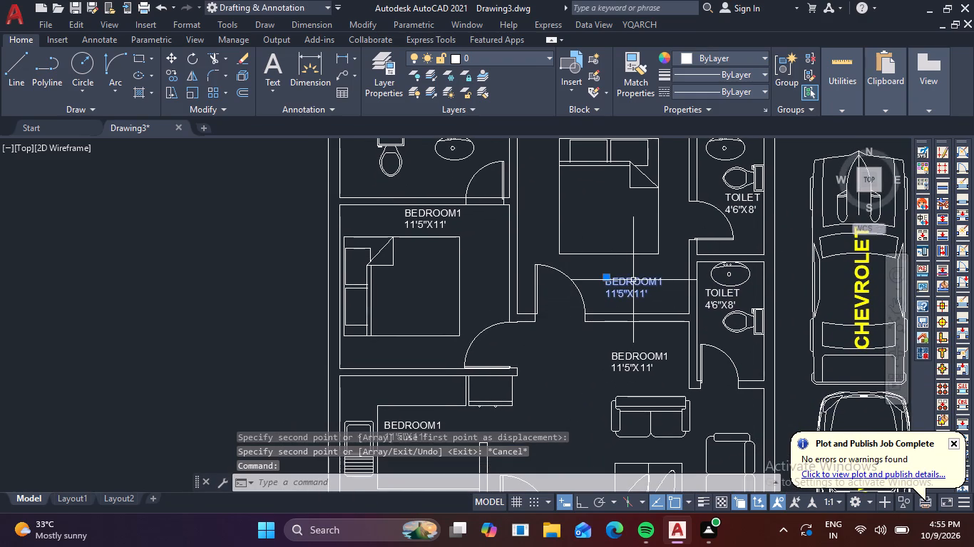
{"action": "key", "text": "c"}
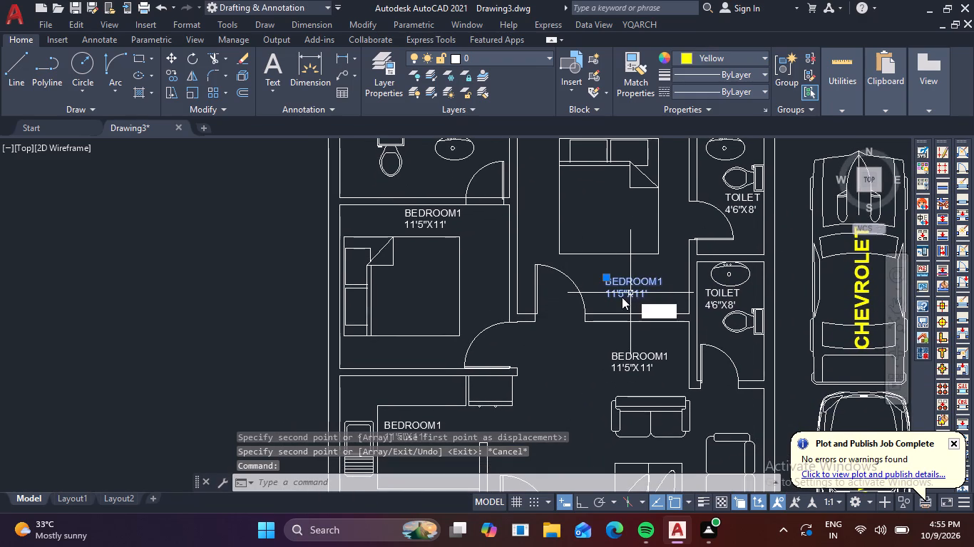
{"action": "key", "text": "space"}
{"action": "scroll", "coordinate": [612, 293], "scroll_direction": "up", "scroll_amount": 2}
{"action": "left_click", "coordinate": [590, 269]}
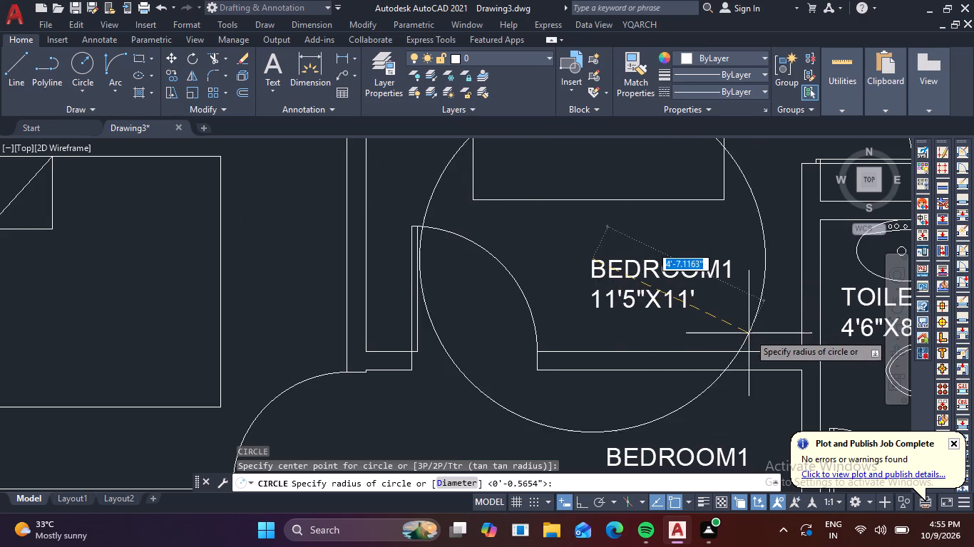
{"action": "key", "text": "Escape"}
Scale up the BEDROOM1 label in the upper middle bedroom to about 1.5 times its size, based at its upper left corner.
{"action": "left_click", "coordinate": [654, 300]}
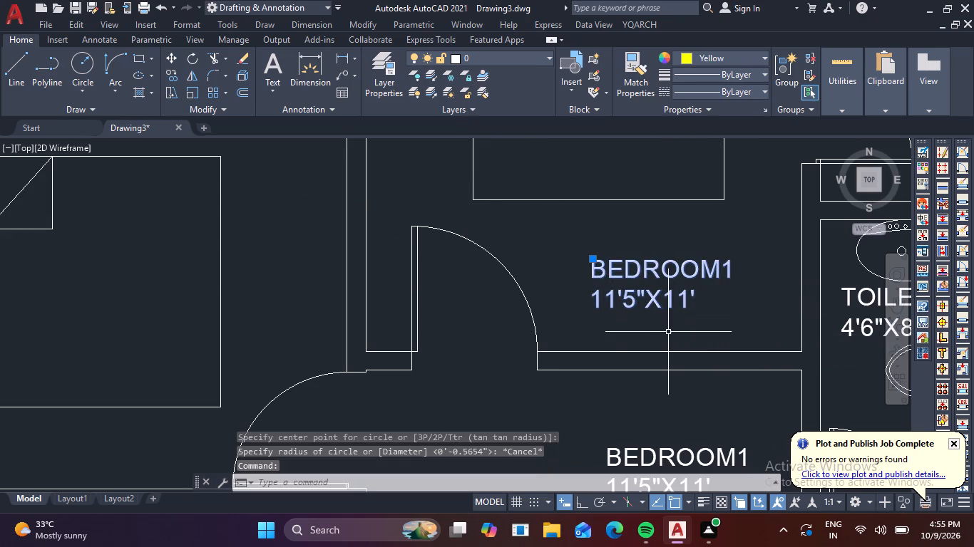
{"action": "type", "text": "SC"}
{"action": "key", "text": "space"}
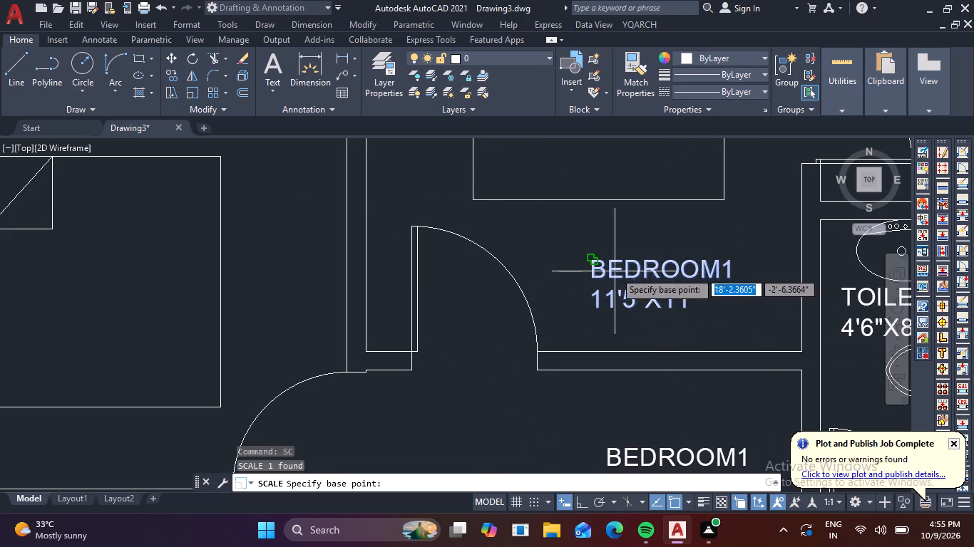
{"action": "left_click", "coordinate": [603, 255]}
{"action": "scroll", "coordinate": [769, 366], "scroll_direction": "down", "scroll_amount": 4}
{"action": "middle_click_drag", "start_coordinate": [750, 353], "coordinate": [650, 217]}
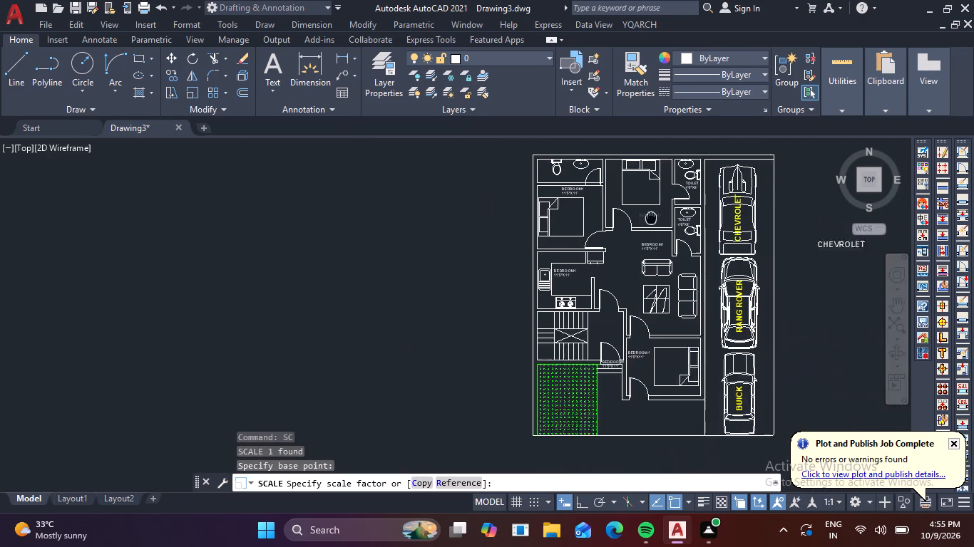
{"action": "middle_click_drag", "start_coordinate": [650, 217], "coordinate": [640, 199]}
{"action": "middle_click_drag", "start_coordinate": [839, 391], "coordinate": [702, 266]}
{"action": "scroll", "coordinate": [717, 315], "scroll_direction": "down", "scroll_amount": 2}
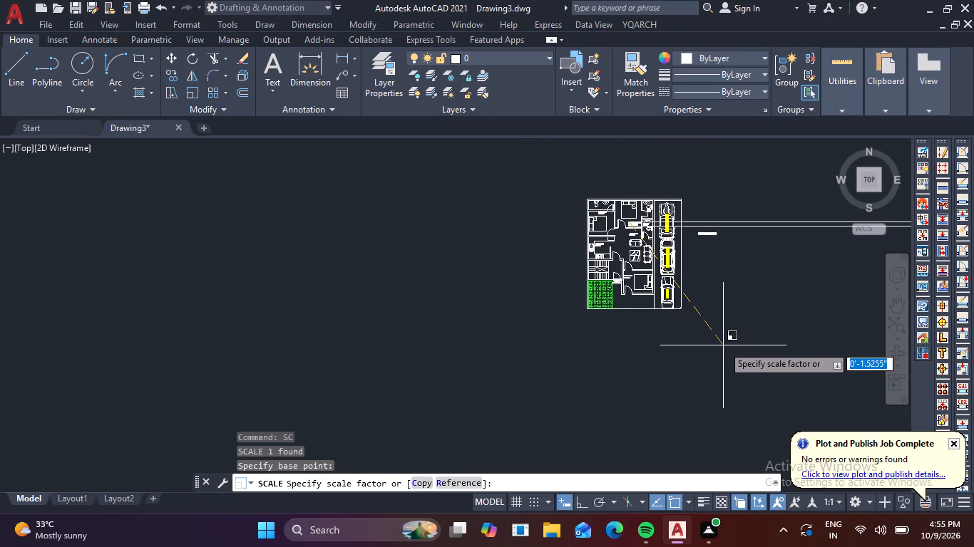
{"action": "left_click", "coordinate": [715, 342]}
Move the enlarged BEDROOM1 label slightly up and left, into the space between the door swing and the bed.
{"action": "middle_click_drag", "start_coordinate": [652, 259], "coordinate": [660, 298]}
{"action": "scroll", "coordinate": [635, 258], "scroll_direction": "up", "scroll_amount": 3}
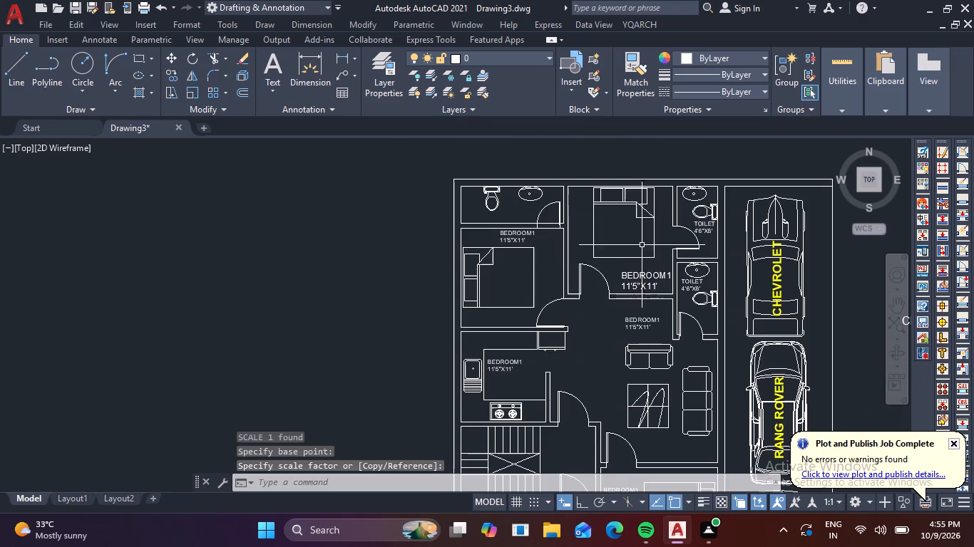
{"action": "scroll", "coordinate": [657, 294], "scroll_direction": "up", "scroll_amount": 2}
{"action": "left_click", "coordinate": [620, 254]}
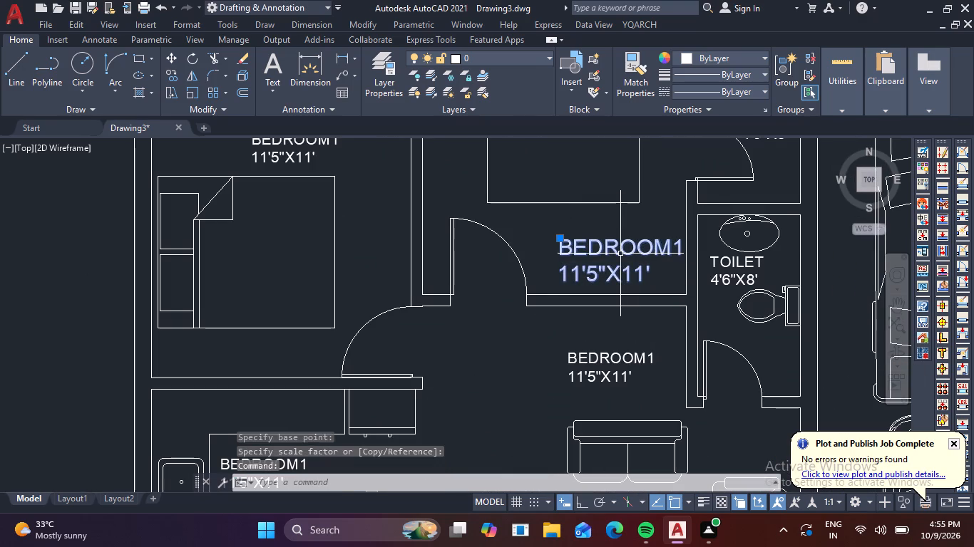
{"action": "key", "text": "m"}
{"action": "key", "text": "space"}
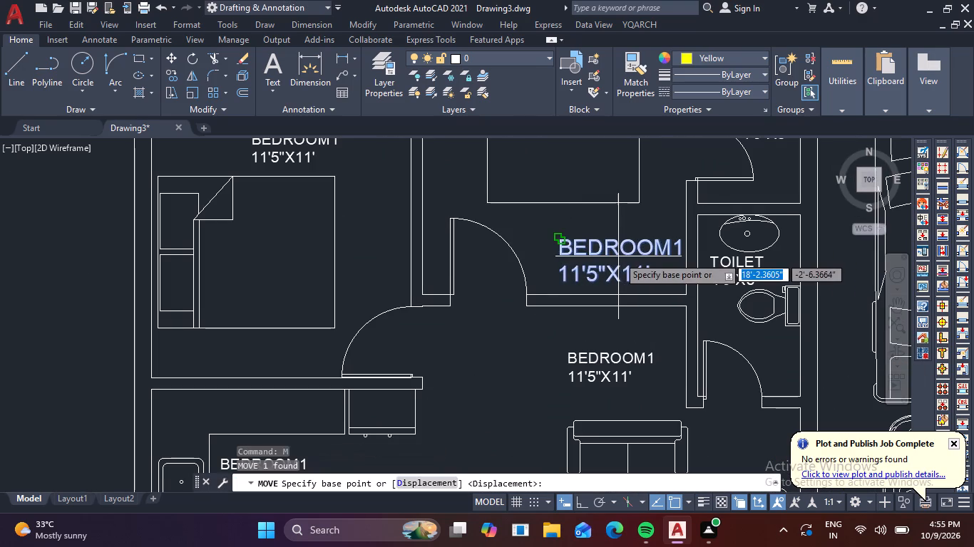
{"action": "left_click", "coordinate": [618, 256]}
{"action": "left_click", "coordinate": [531, 217]}
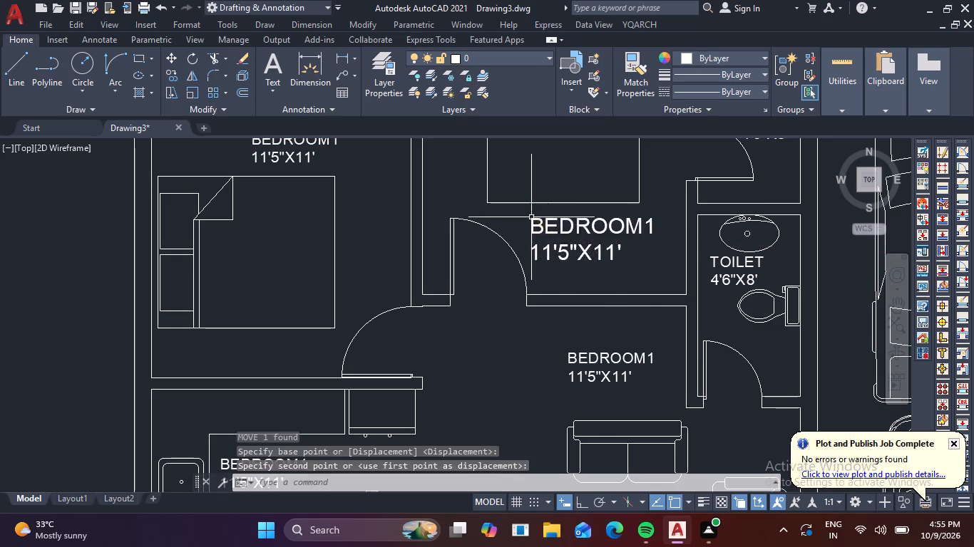
Change the dimensions in the enlarged BEDROOM1 label of the upper middle bedroom to 11'7"X12'.
{"action": "scroll", "coordinate": [649, 266], "scroll_direction": "down", "scroll_amount": 2}
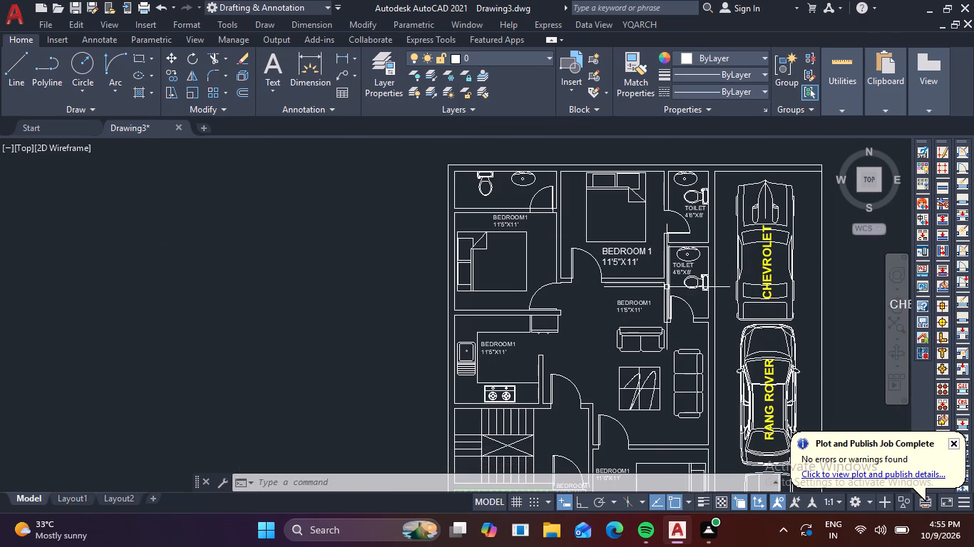
{"action": "double_click", "coordinate": [637, 261]}
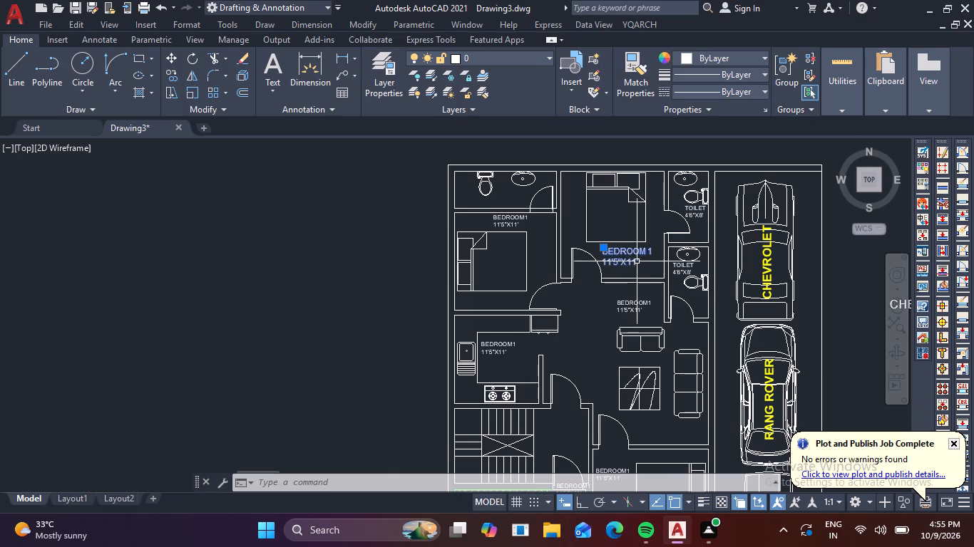
{"action": "left_click", "coordinate": [642, 264]}
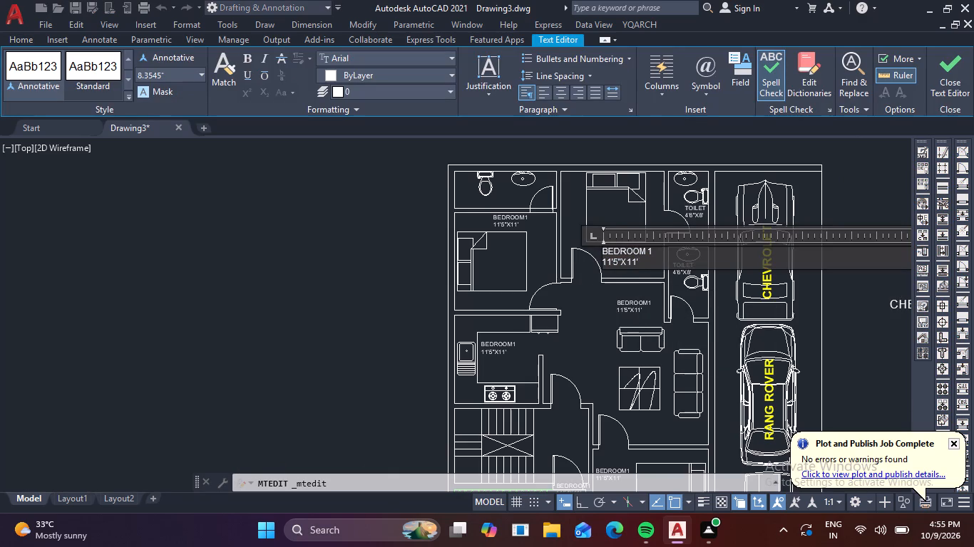
{"action": "key", "text": "BackSpace"}
{"action": "key", "text": "BackSpace"}
{"action": "key", "text": "BackSpace"}
{"action": "key", "text": "BackSpace"}
{"action": "key", "text": "BackSpace"}
{"action": "key", "text": "BackSpace"}
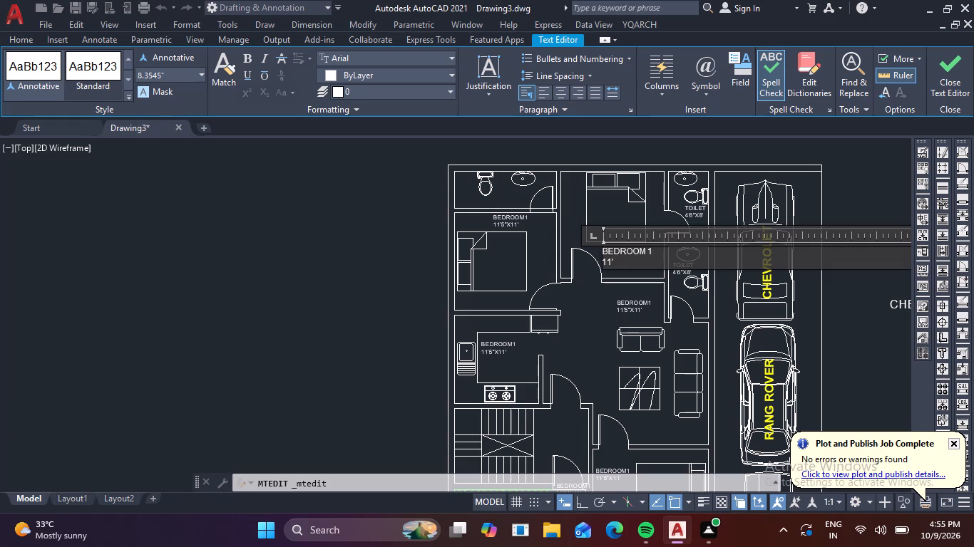
{"action": "type", "text": "7\""}
{"action": "key", "text": "x"}
{"action": "type", "text": "12'"}
{"action": "left_click", "coordinate": [573, 310]}
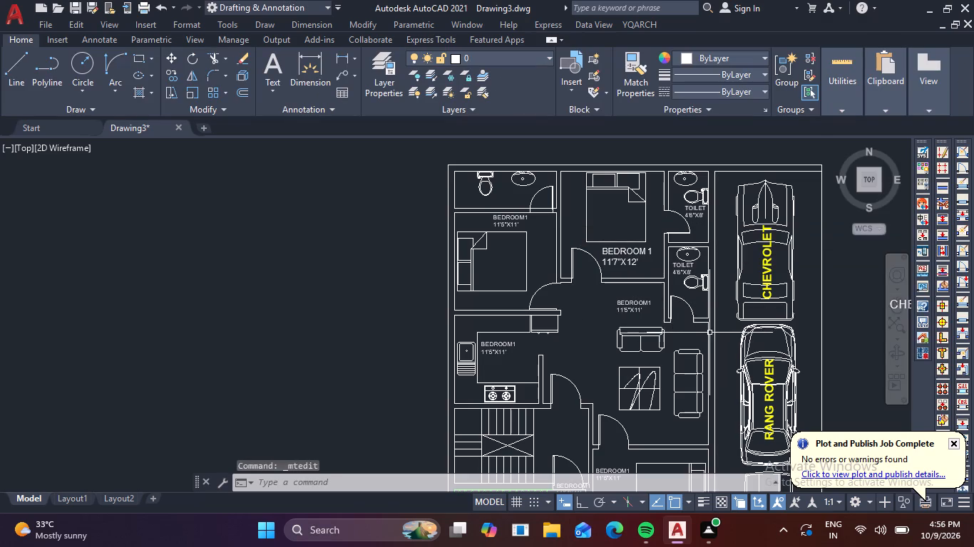
Change the dimensions in the BEDROOM1 label of the lower bedroom, beside the bed, to 12'11"X10'.
{"action": "scroll", "coordinate": [695, 353], "scroll_direction": "down", "scroll_amount": 1}
{"action": "middle_click_drag", "start_coordinate": [695, 353], "coordinate": [683, 221]}
{"action": "scroll", "coordinate": [615, 323], "scroll_direction": "up", "scroll_amount": 3}
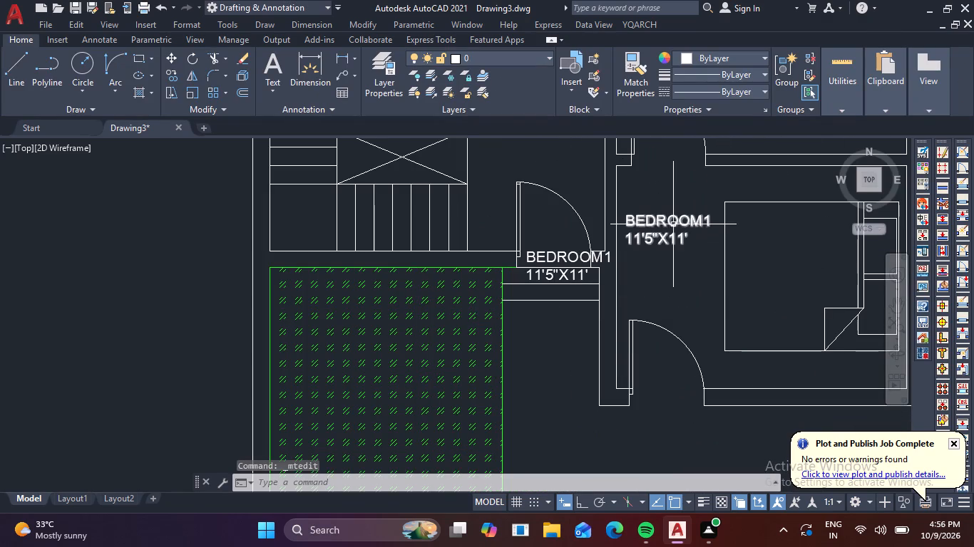
{"action": "double_click", "coordinate": [670, 237]}
{"action": "left_click", "coordinate": [704, 245]}
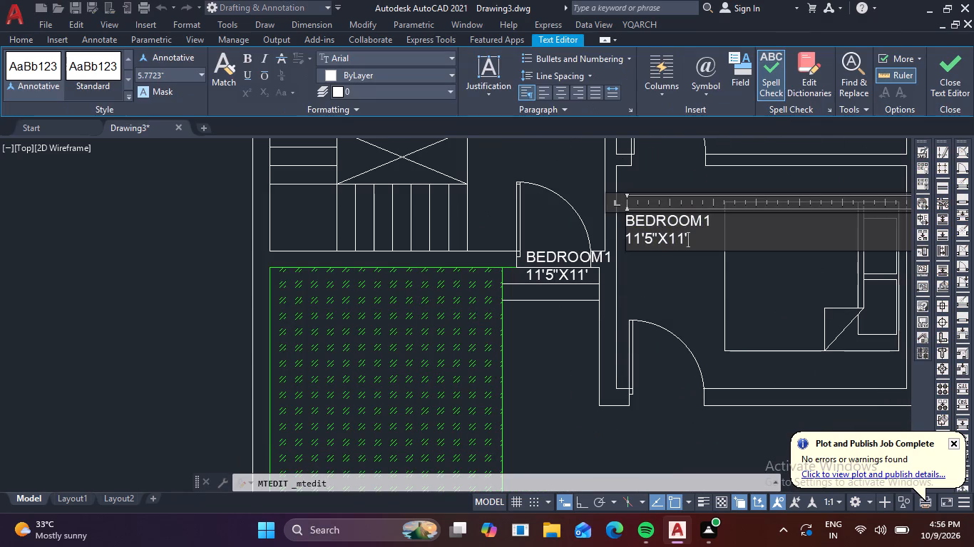
{"action": "key", "text": "BackSpace"}
{"action": "key", "text": "BackSpace"}
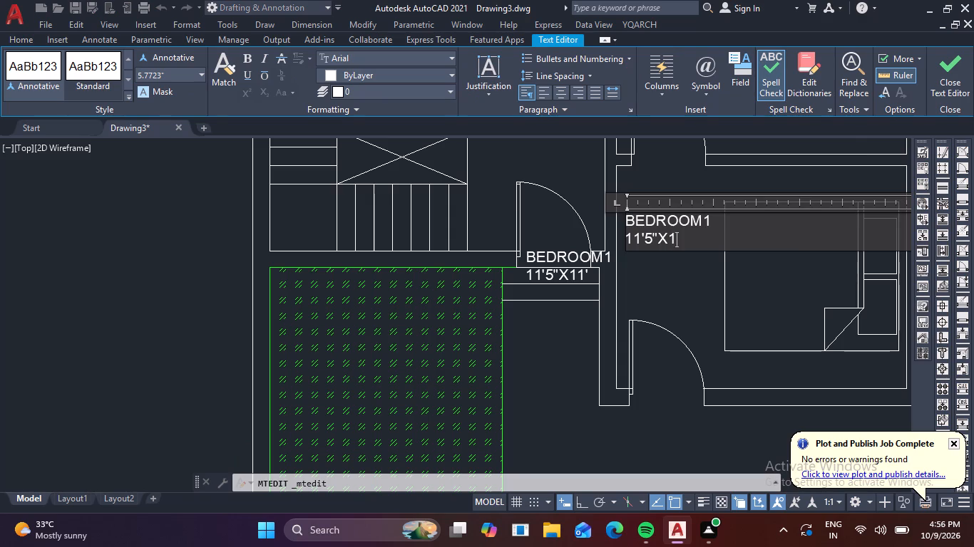
{"action": "key", "text": "BackSpace"}
{"action": "key", "text": "BackSpace"}
{"action": "key", "text": "BackSpace"}
{"action": "key", "text": "BackSpace"}
{"action": "key", "text": "BackSpace"}
{"action": "key", "text": "BackSpace"}
{"action": "type", "text": "2'"}
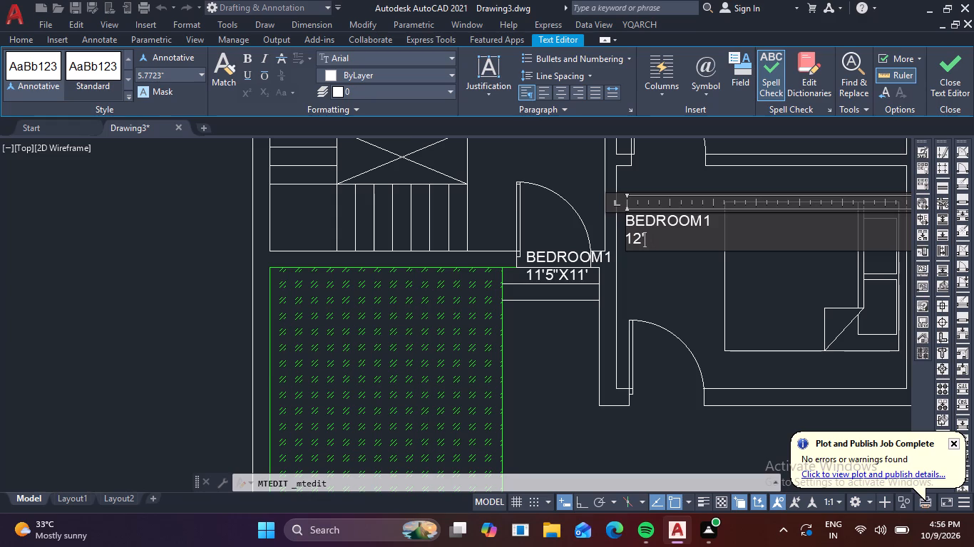
{"action": "type", "text": "11"}
{"action": "key", "text": "shift+quotedbl"}
{"action": "key", "text": "x"}
{"action": "key", "text": "1"}
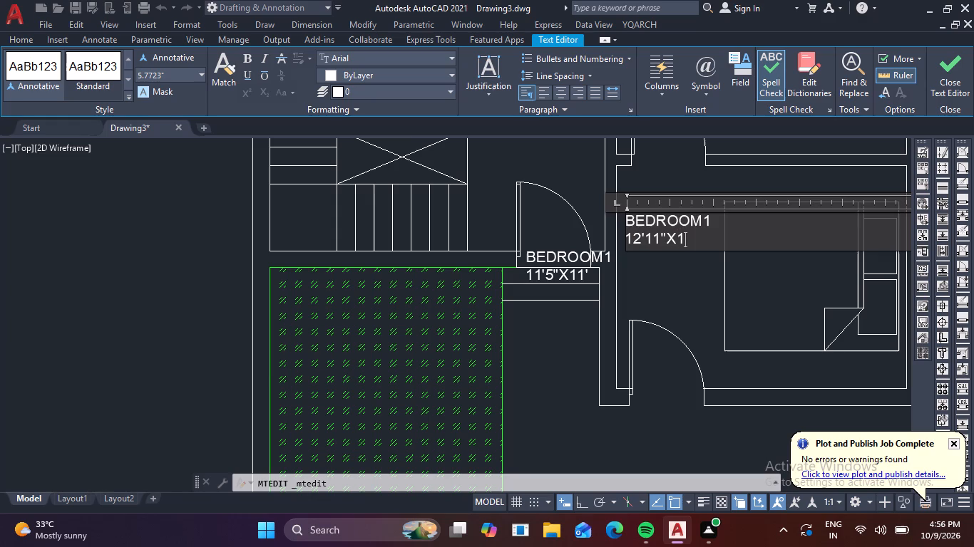
{"action": "key", "text": "0"}
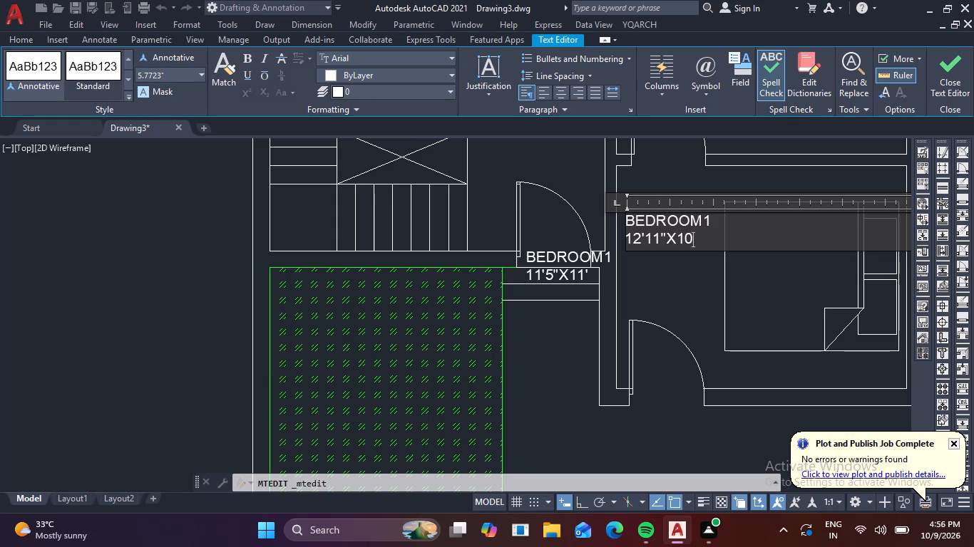
{"action": "key", "text": "apostrophe"}
{"action": "left_click", "coordinate": [497, 358]}
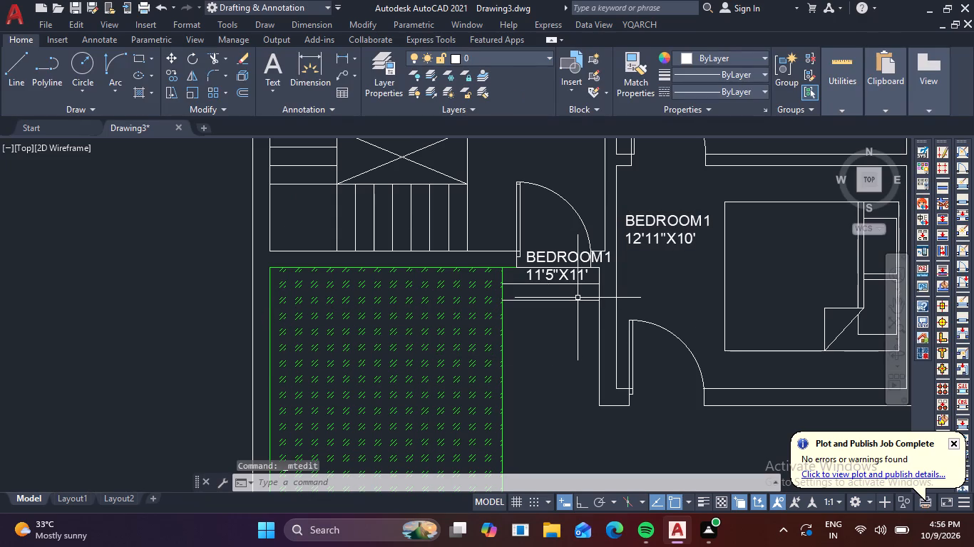
Replace the whole BEDROOM1 label at the entrance door above the steps with the single word ENTRY.
{"action": "triple_click", "coordinate": [568, 255]}
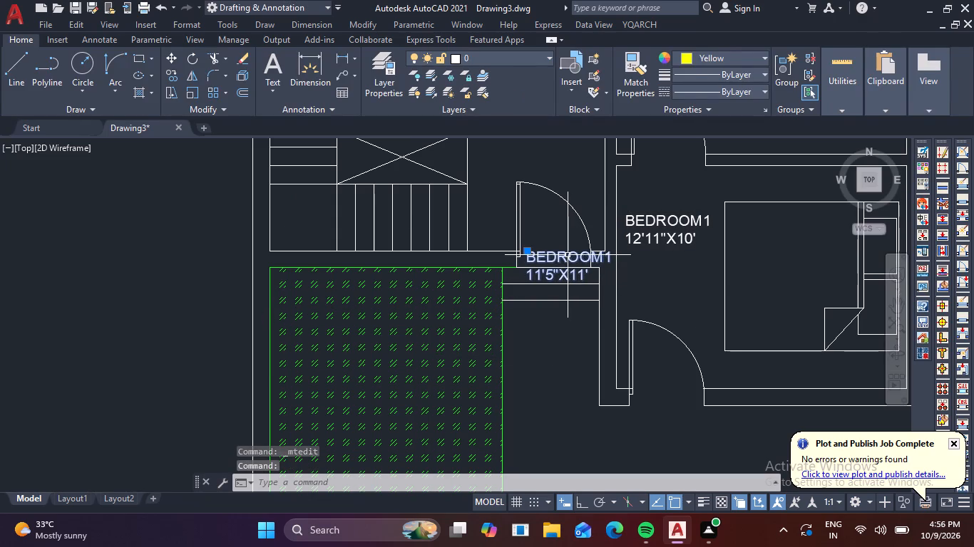
{"action": "left_click", "coordinate": [602, 284]}
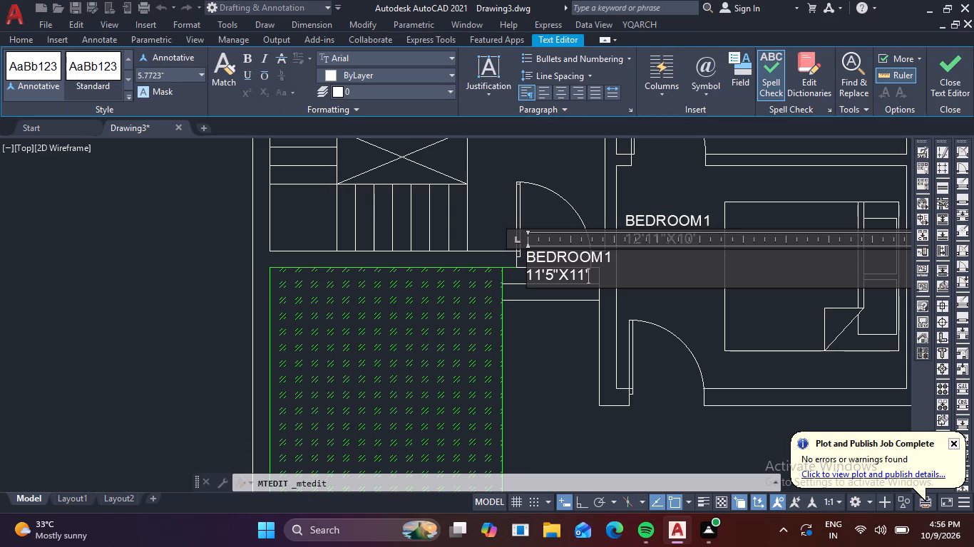
{"action": "key", "text": "BackSpace"}
{"action": "key", "text": "BackSpace"}
{"action": "key", "text": "BackSpace"}
{"action": "key", "text": "BackSpace"}
{"action": "key", "text": "BackSpace"}
{"action": "key", "text": "BackSpace"}
{"action": "key", "text": "BackSpace"}
{"action": "key", "text": "BackSpace"}
{"action": "key", "text": "BackSpace"}
{"action": "key", "text": "BackSpace"}
{"action": "key", "text": "BackSpace"}
{"action": "key", "text": "BackSpace"}
{"action": "key", "text": "BackSpace"}
{"action": "key", "text": "BackSpace"}
{"action": "key", "text": "BackSpace"}
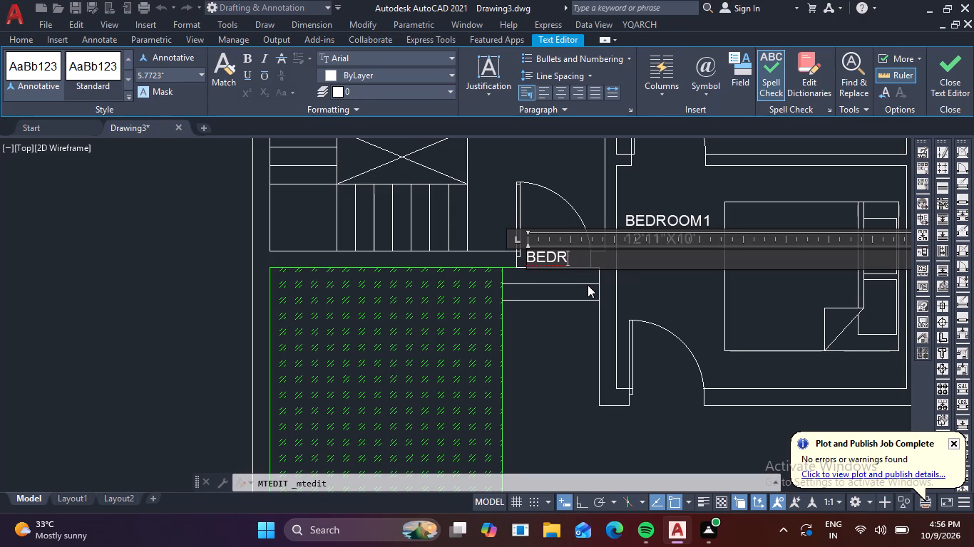
{"action": "key", "text": "BackSpace"}
{"action": "key", "text": "BackSpace"}
{"action": "key", "text": "BackSpace"}
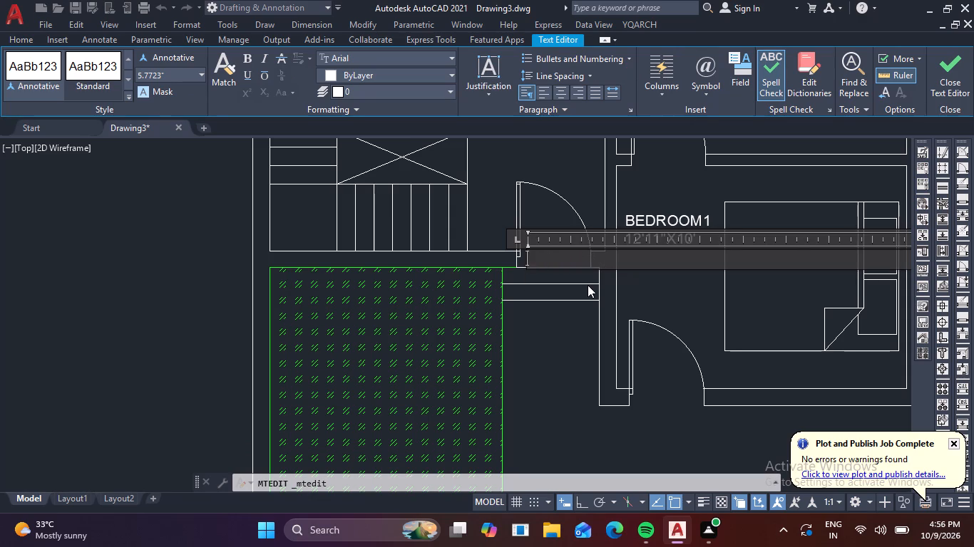
{"action": "type", "text": "EN"}
{"action": "key", "text": "u"}
{"action": "key", "text": "BackSpace"}
{"action": "type", "text": "TR"}
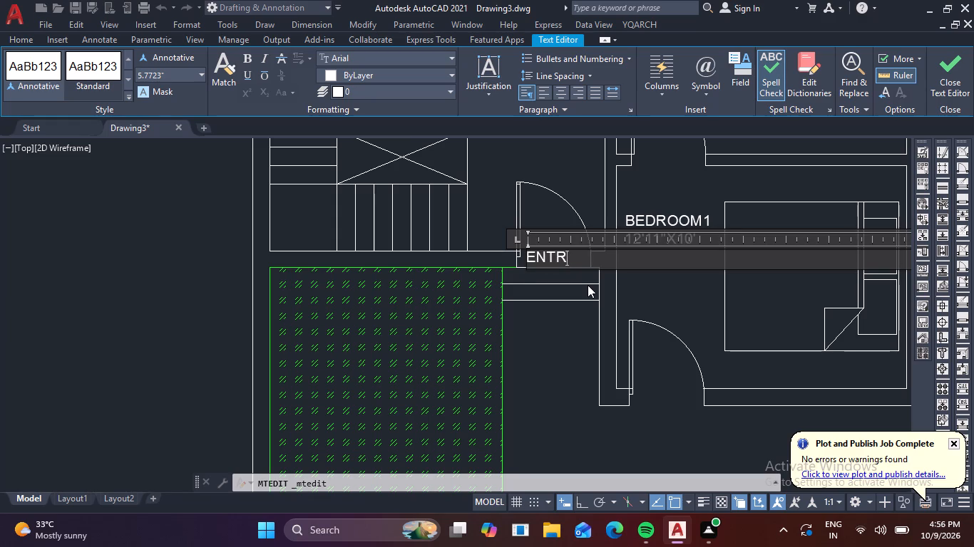
{"action": "key", "text": "y"}
{"action": "left_click", "coordinate": [559, 308]}
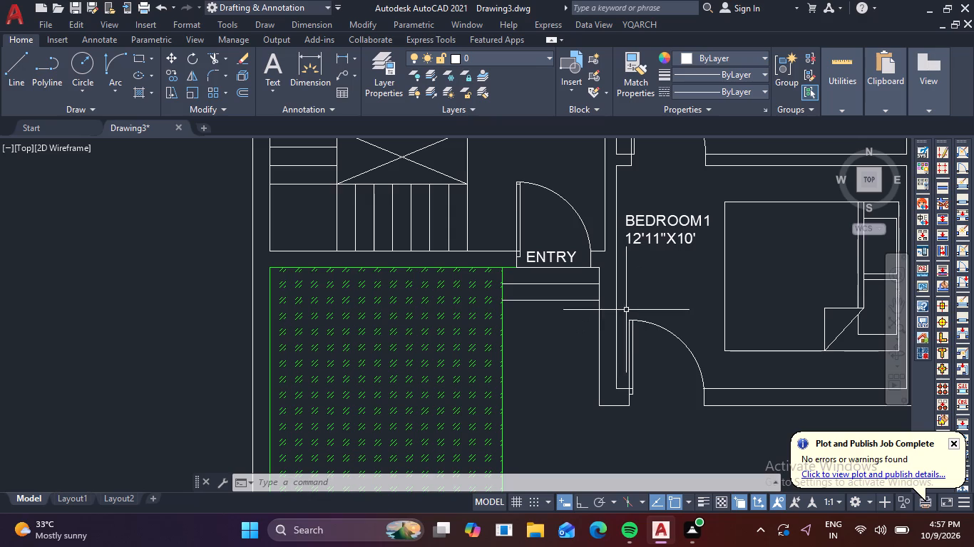
Set the text height of the whole BEDROOM1 label between the kitchen sink and stove to 8.3545".
{"action": "scroll", "coordinate": [685, 285], "scroll_direction": "down", "scroll_amount": 1}
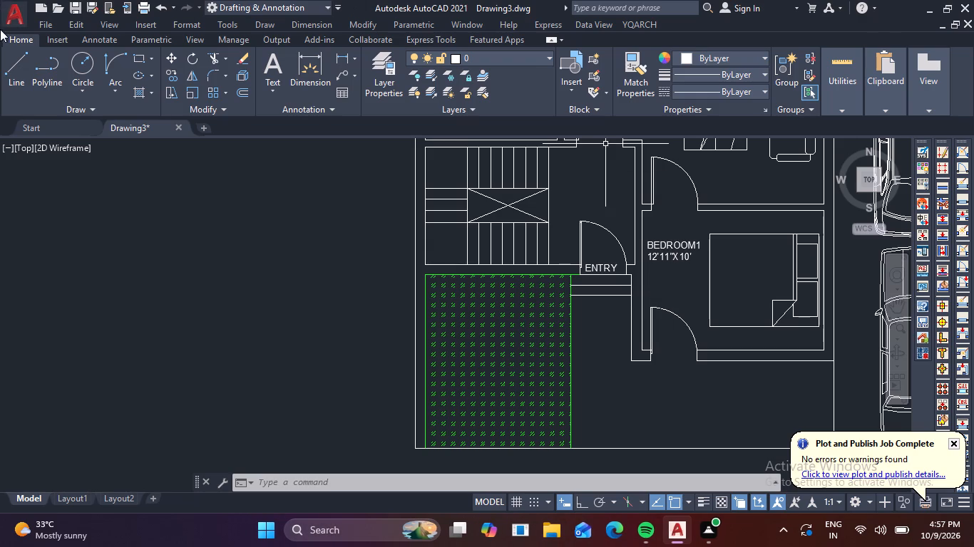
{"action": "middle_click_drag", "start_coordinate": [585, 187], "coordinate": [486, 313]}
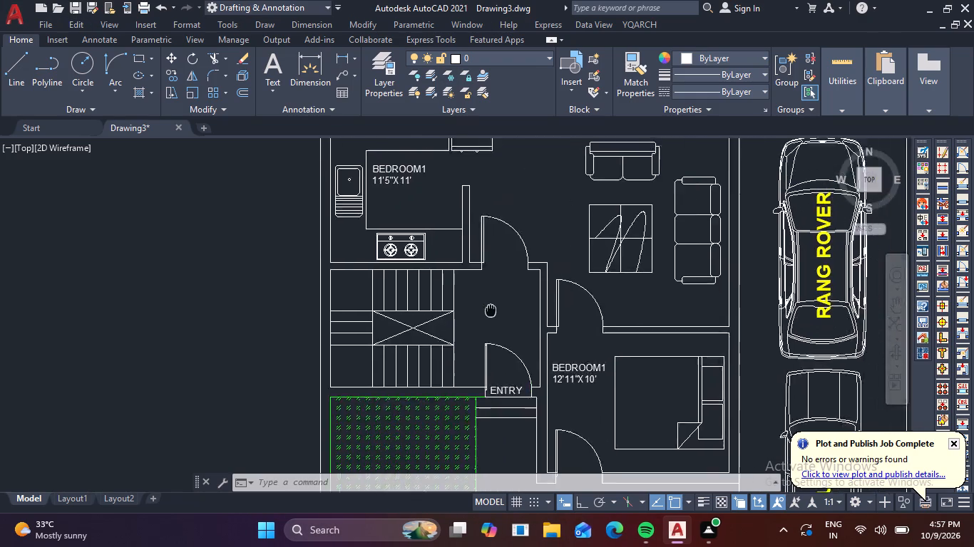
{"action": "middle_click_drag", "start_coordinate": [486, 313], "coordinate": [435, 391]}
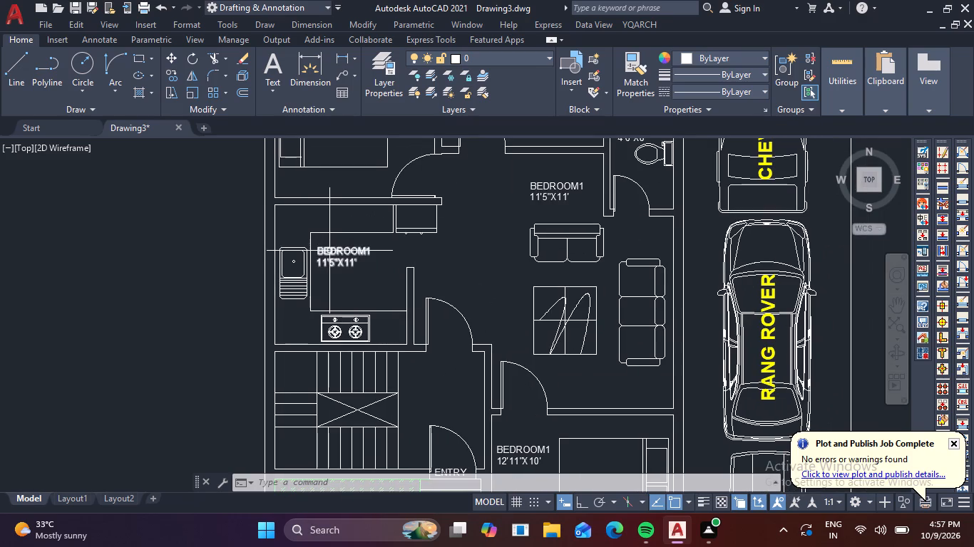
{"action": "left_click", "coordinate": [329, 251]}
{"action": "double_click", "coordinate": [334, 254]}
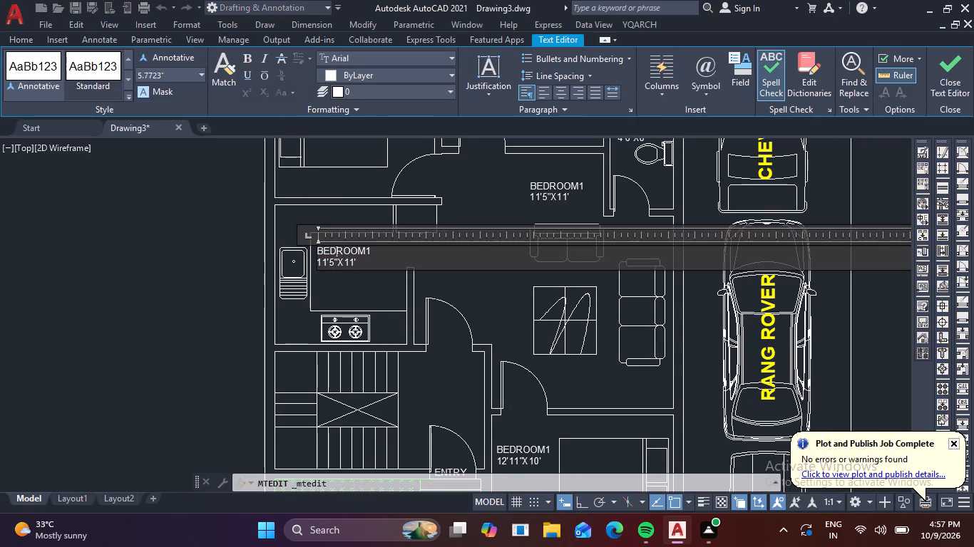
{"action": "left_click", "coordinate": [373, 264]}
{"action": "left_click_drag", "start_coordinate": [373, 264], "coordinate": [278, 244]}
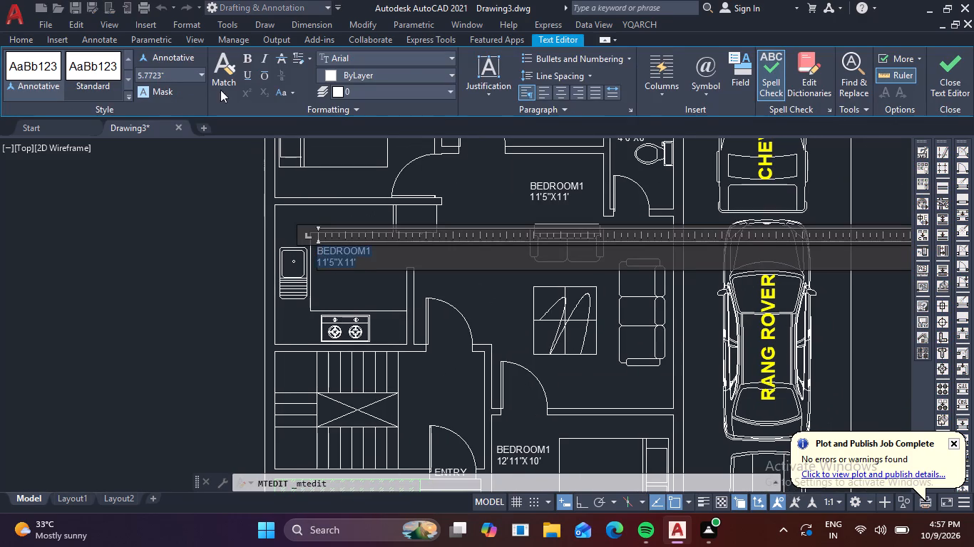
{"action": "left_click", "coordinate": [170, 77]}
{"action": "key", "text": "8"}
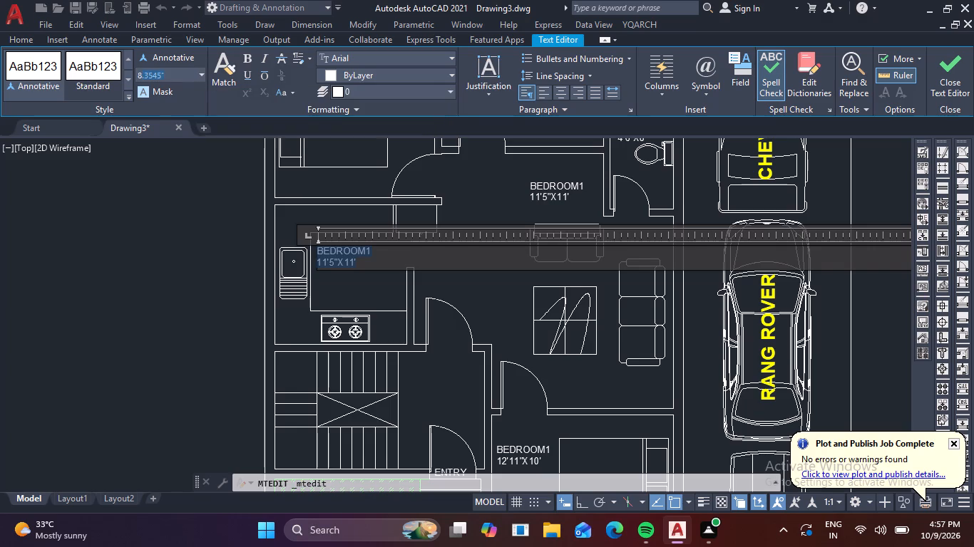
{"action": "key", "text": "Return"}
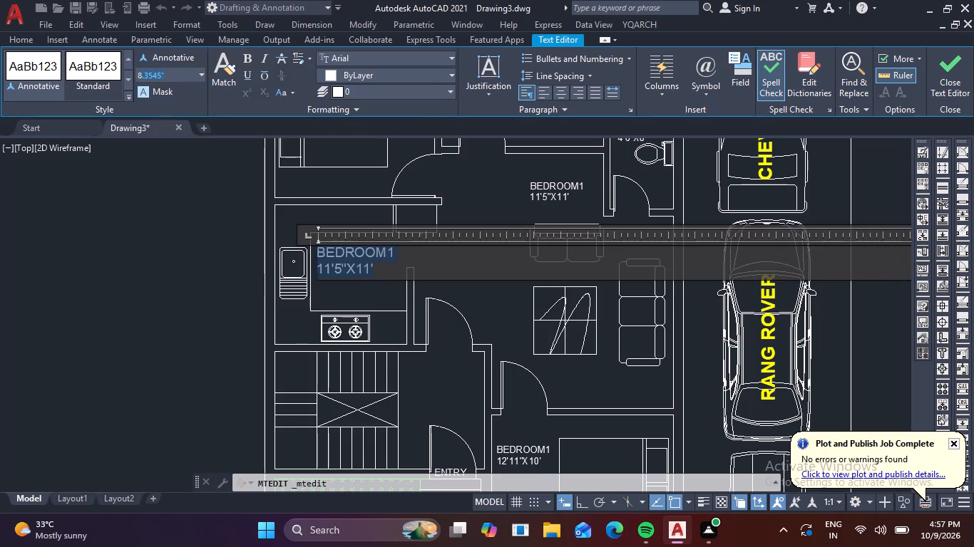
{"action": "left_click", "coordinate": [187, 174]}
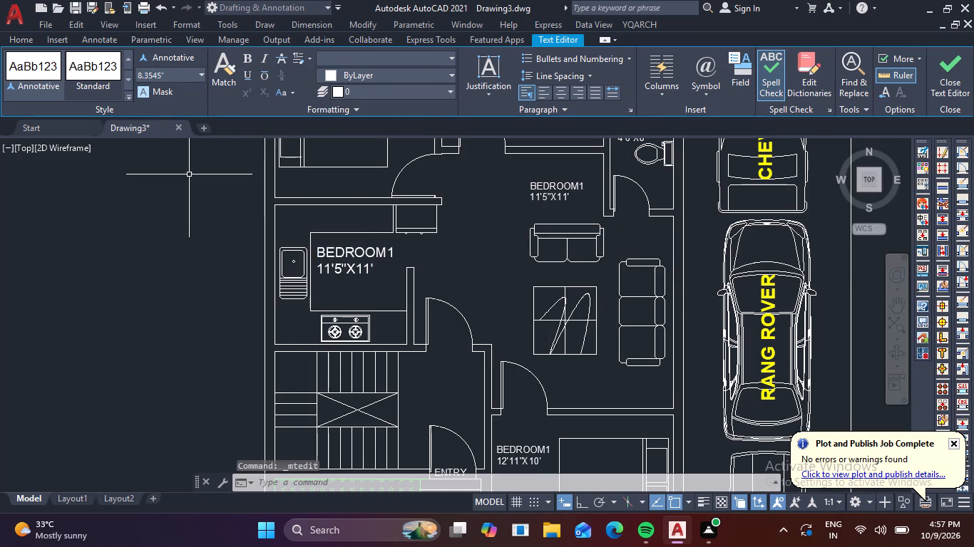
Replace the enlarged BEDROOM1 label beside the sink with KITCHEN and the dimensions 9'5"X10' on a second line.
{"action": "left_click", "coordinate": [370, 272]}
{"action": "left_click", "coordinate": [368, 268]}
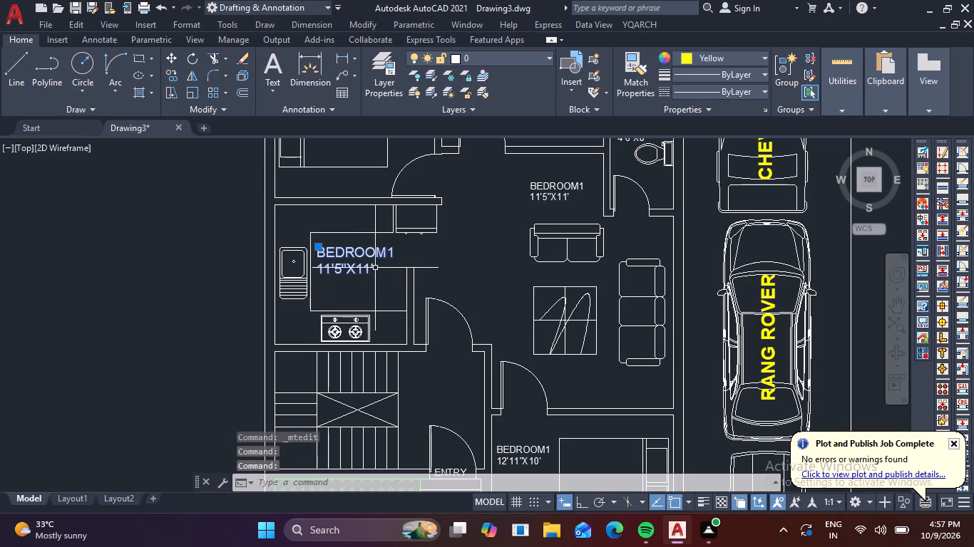
{"action": "double_click", "coordinate": [366, 268]}
{"action": "left_click", "coordinate": [376, 269]}
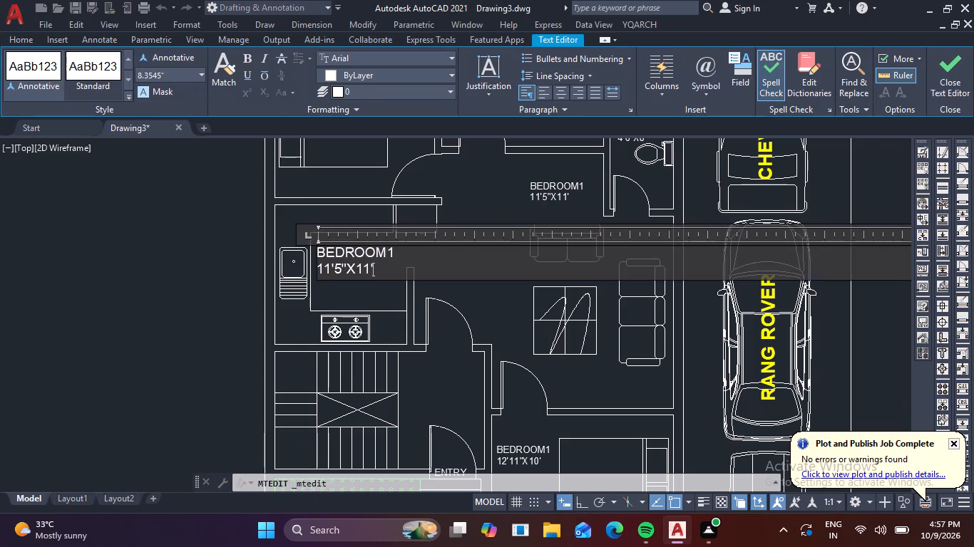
{"action": "key", "text": "BackSpace"}
{"action": "key", "text": "BackSpace"}
{"action": "key", "text": "BackSpace"}
{"action": "key", "text": "BackSpace"}
{"action": "key", "text": "BackSpace"}
{"action": "key", "text": "BackSpace"}
{"action": "key", "text": "BackSpace"}
{"action": "key", "text": "BackSpace"}
{"action": "key", "text": "BackSpace"}
{"action": "key", "text": "BackSpace"}
{"action": "key", "text": "BackSpace"}
{"action": "key", "text": "BackSpace"}
{"action": "key", "text": "BackSpace"}
{"action": "key", "text": "BackSpace"}
{"action": "key", "text": "BackSpace"}
{"action": "key", "text": "BackSpace"}
{"action": "key", "text": "BackSpace"}
{"action": "key", "text": "BackSpace"}
{"action": "key", "text": "BackSpace"}
{"action": "key", "text": "BackSpace"}
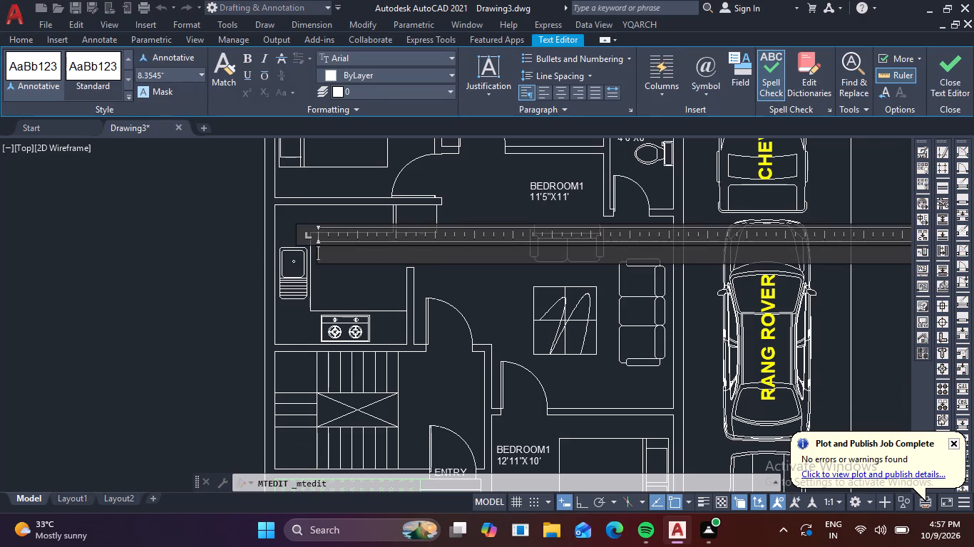
{"action": "key", "text": "BackSpace"}
{"action": "key", "text": "BackSpace"}
{"action": "type", "text": "KITC"}
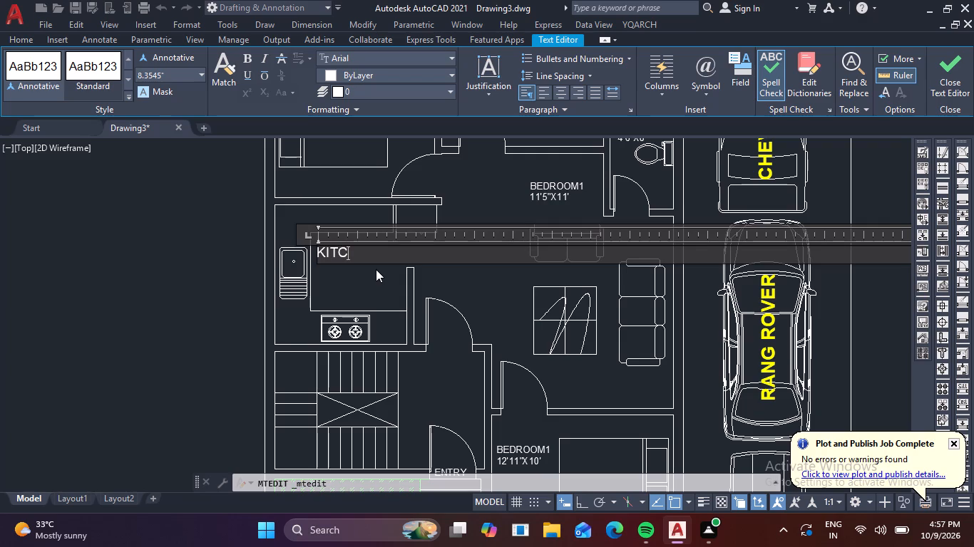
{"action": "type", "text": "HEN"}
{"action": "key", "text": "Return"}
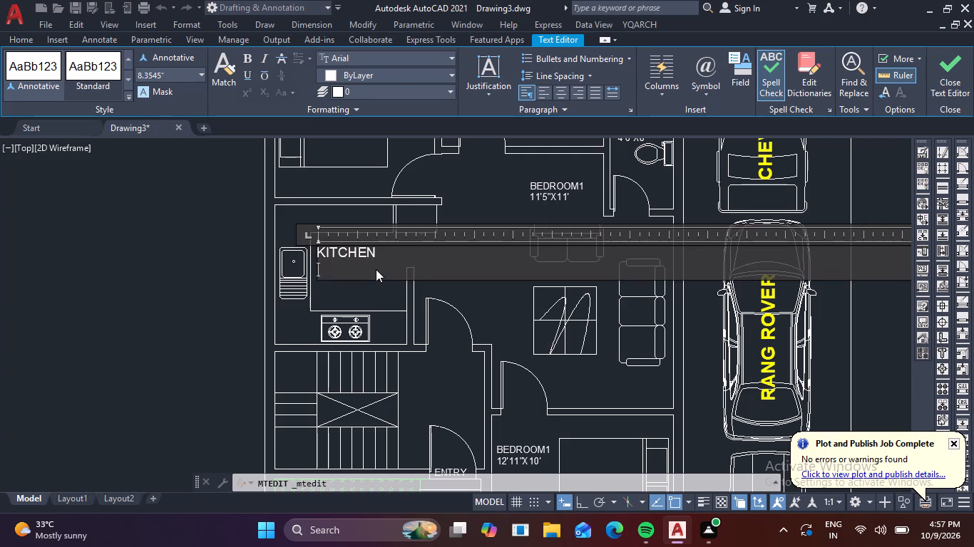
{"action": "key", "text": "9"}
{"action": "key", "text": "apostrophe"}
{"action": "type", "text": "5\""}
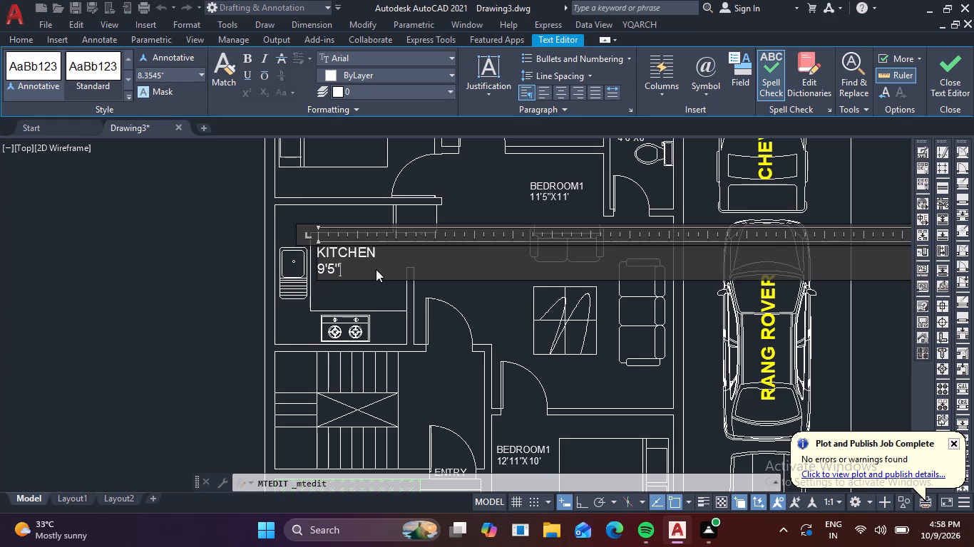
{"action": "key", "text": "x"}
{"action": "type", "text": "10"}
{"action": "key", "text": "apostrophe"}
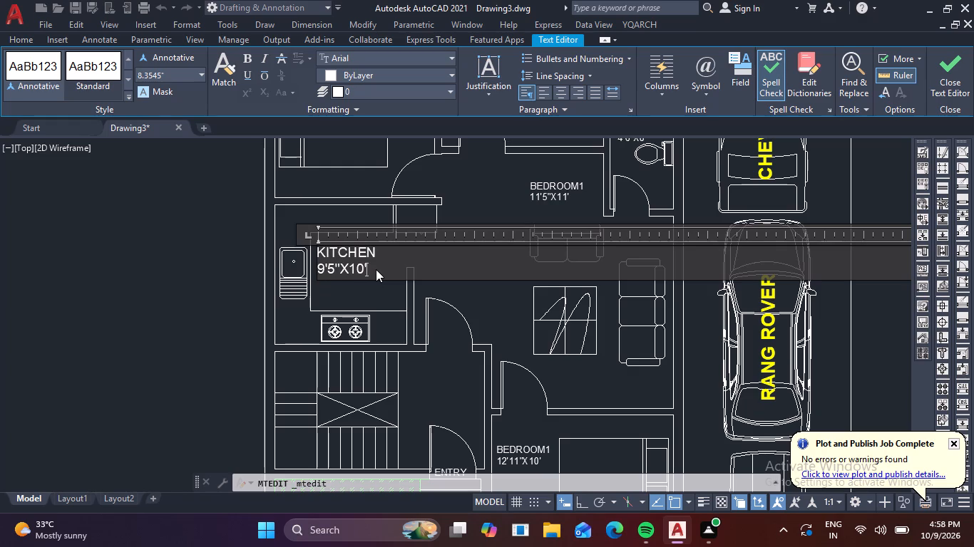
{"action": "left_click", "coordinate": [499, 175]}
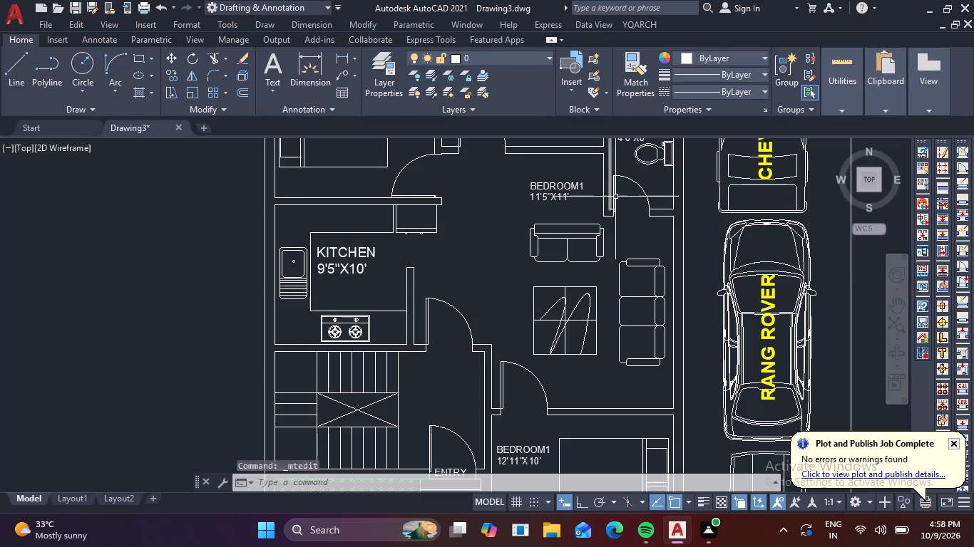
Replace the whole BEDROOM1 label above the sofas, name and dimensions, with the name LIVING& DINING.
{"action": "double_click", "coordinate": [581, 189]}
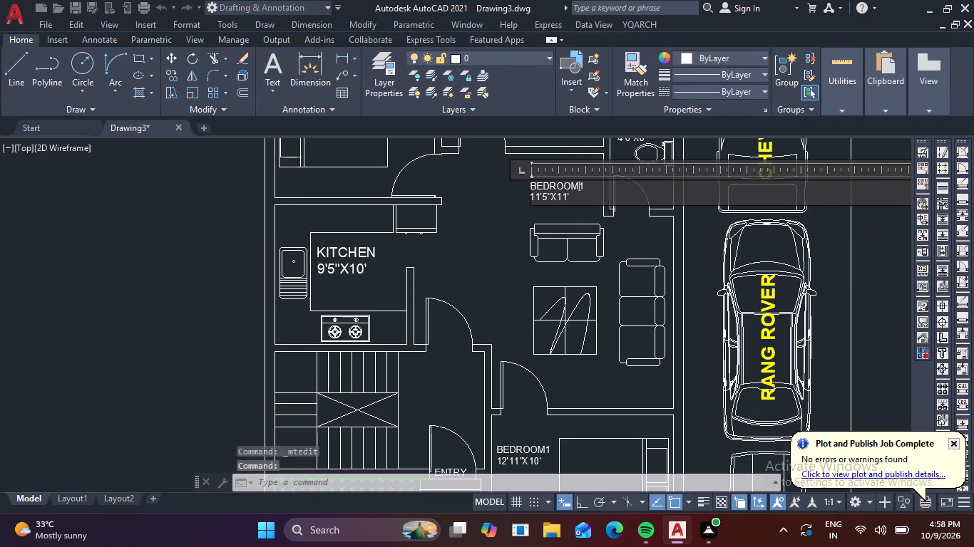
{"action": "left_click", "coordinate": [577, 201]}
{"action": "key", "text": "BackSpace"}
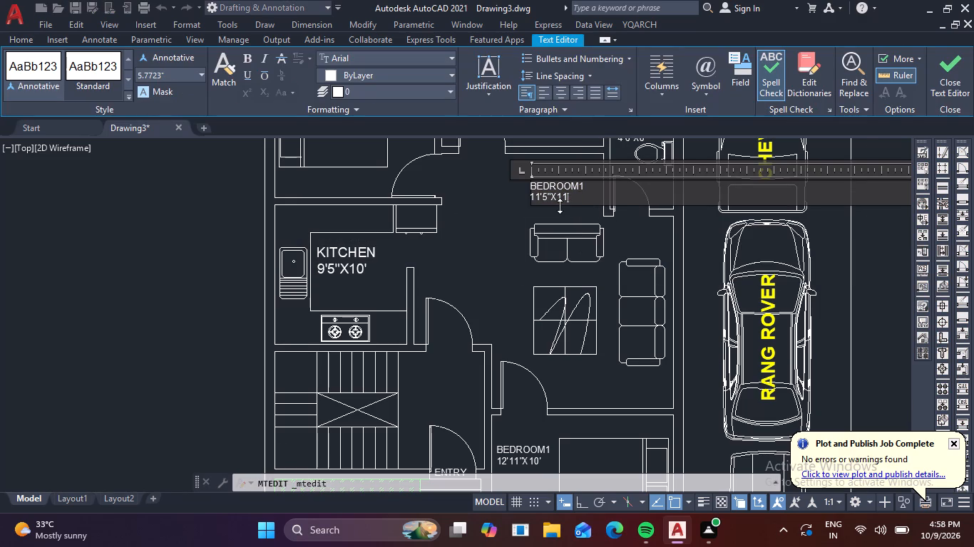
{"action": "key", "text": "BackSpace"}
{"action": "key", "text": "BackSpace"}
{"action": "key", "text": "BackSpace"}
{"action": "key", "text": "BackSpace"}
{"action": "key", "text": "BackSpace"}
{"action": "key", "text": "BackSpace"}
{"action": "key", "text": "BackSpace"}
{"action": "key", "text": "BackSpace"}
{"action": "key", "text": "BackSpace"}
{"action": "key", "text": "BackSpace"}
{"action": "key", "text": "BackSpace"}
{"action": "key", "text": "BackSpace"}
{"action": "key", "text": "BackSpace"}
{"action": "key", "text": "BackSpace"}
{"action": "key", "text": "BackSpace"}
{"action": "key", "text": "BackSpace"}
{"action": "key", "text": "BackSpace"}
{"action": "key", "text": "BackSpace"}
{"action": "key", "text": "BackSpace"}
{"action": "key", "text": "BackSpace"}
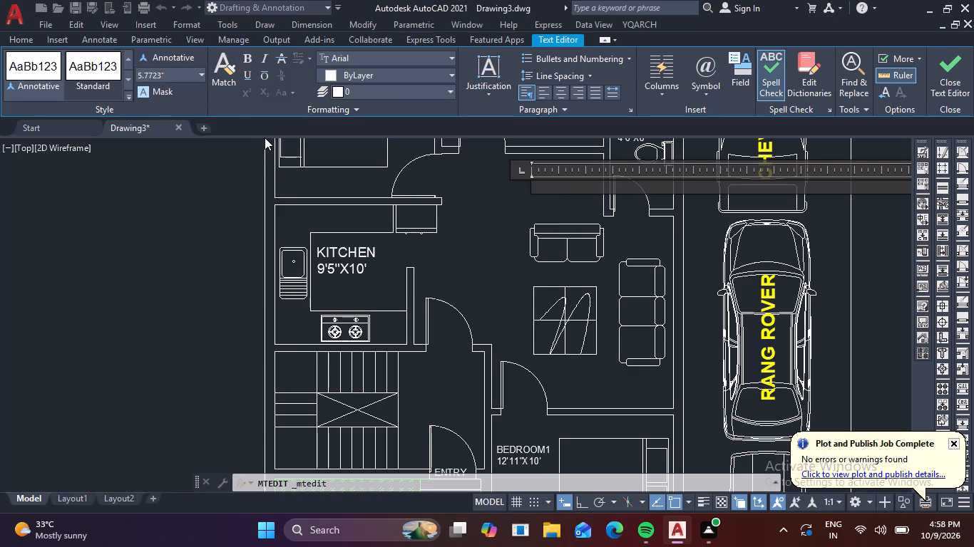
{"action": "type", "text": "LI"}
{"action": "type", "text": "VING"}
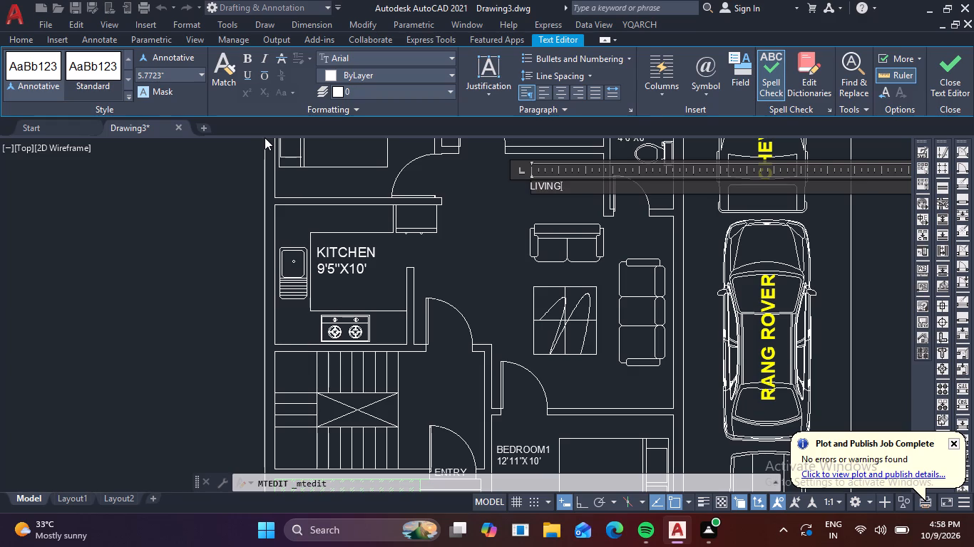
{"action": "key", "text": "ctrl+7"}
{"action": "key", "text": "shift+ampersand"}
{"action": "key", "text": "space"}
{"action": "type", "text": "DINI"}
{"action": "type", "text": "NG ARE"}
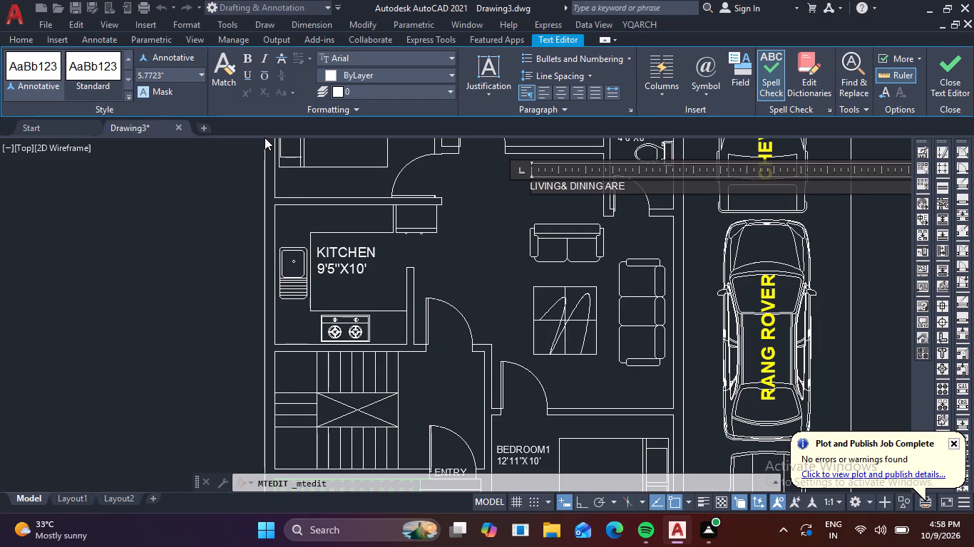
{"action": "key", "text": "BackSpace"}
{"action": "key", "text": "BackSpace"}
{"action": "key", "text": "BackSpace"}
Add the dimensions 18'6"X18'3" on a second line under LIVING& DINING.
{"action": "key", "text": "Return"}
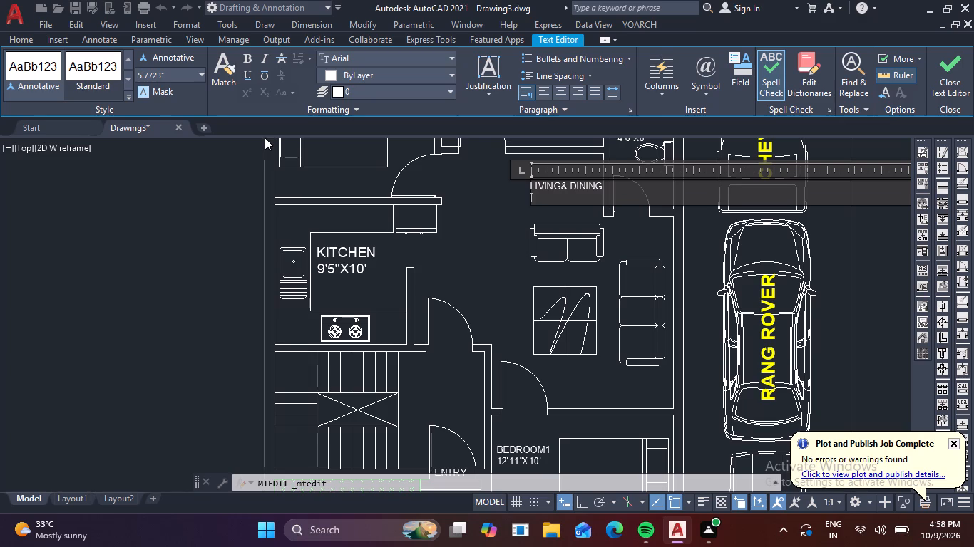
{"action": "key", "text": "1"}
{"action": "key", "text": "8"}
{"action": "key", "text": "apostrophe"}
{"action": "key", "text": "x"}
{"action": "key", "text": "BackSpace"}
{"action": "type", "text": "6\""}
{"action": "key", "text": "x"}
{"action": "key", "text": "1"}
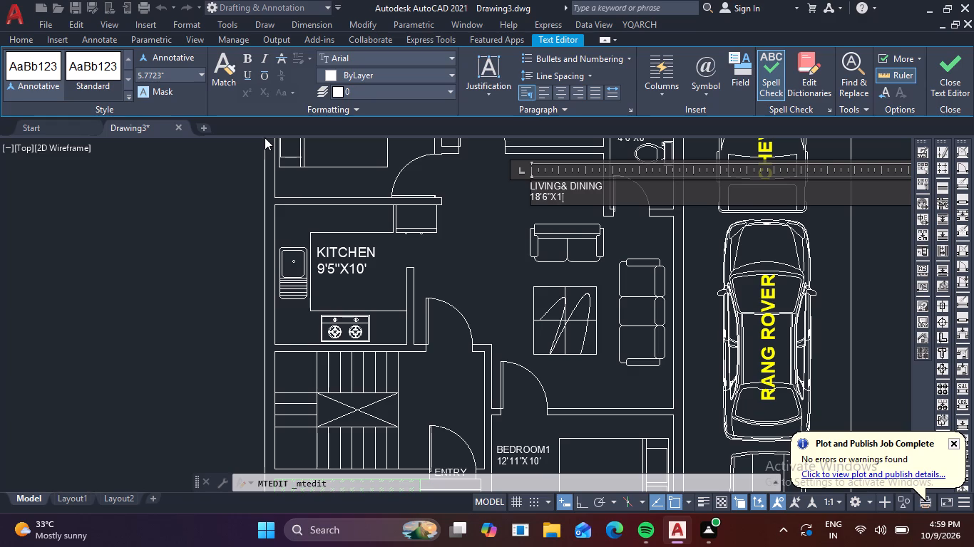
{"action": "key", "text": "8"}
{"action": "key", "text": "apostrophe"}
{"action": "type", "text": "3\""}
Set the text height of the whole LIVING& DINING label, both lines, to 10".
{"action": "left_click_drag", "start_coordinate": [589, 199], "coordinate": [475, 172]}
{"action": "left_click", "coordinate": [188, 76]}
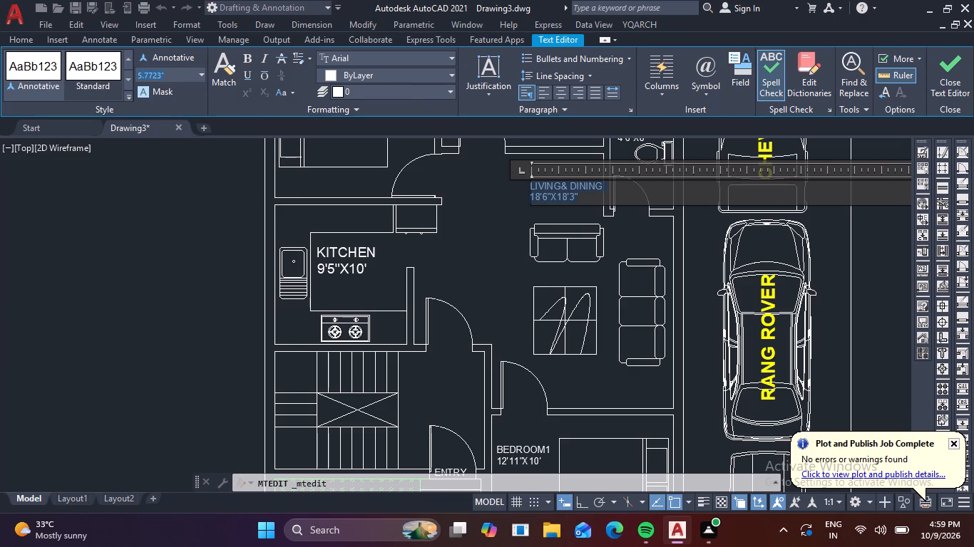
{"action": "key", "text": "BackSpace"}
{"action": "type", "text": "110"}
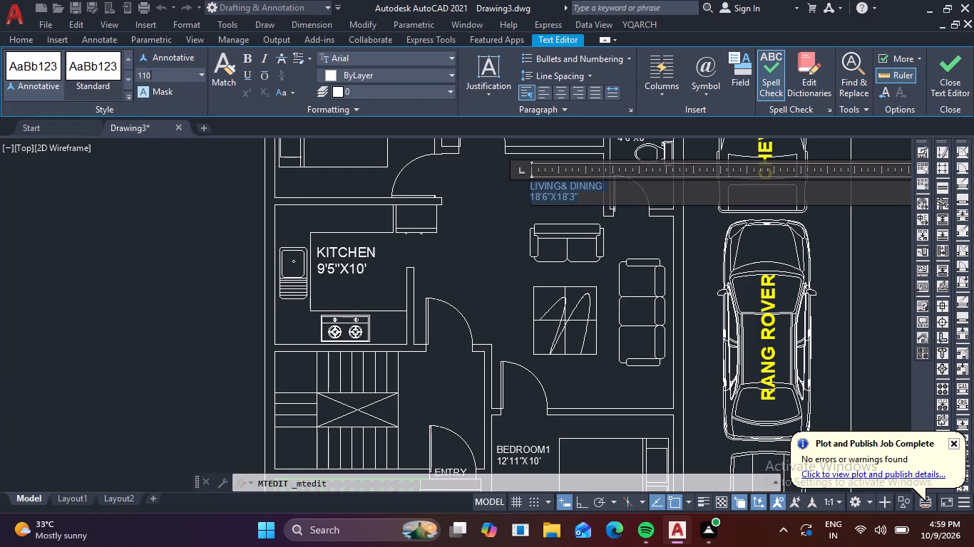
{"action": "key", "text": "BackSpace"}
{"action": "key", "text": "BackSpace"}
{"action": "key", "text": "0"}
{"action": "key", "text": "Return"}
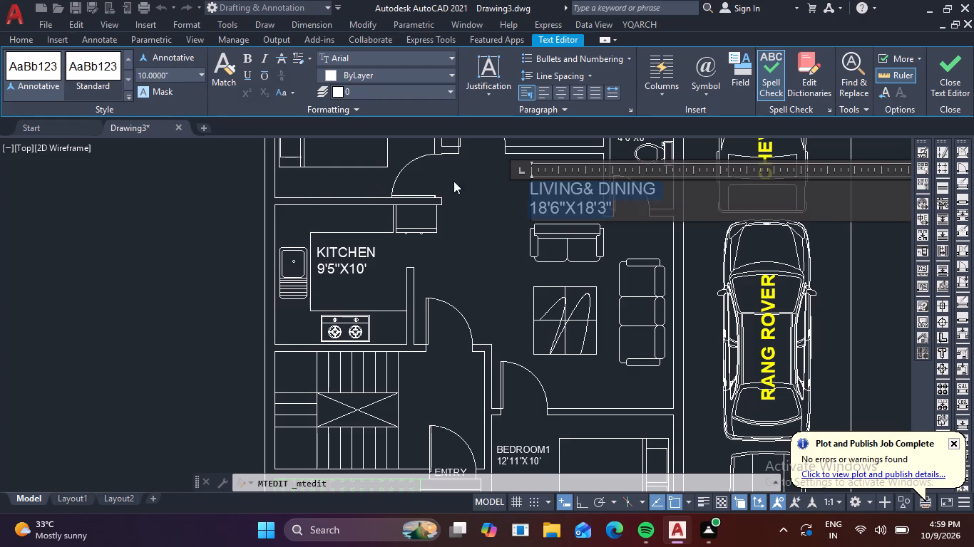
{"action": "left_click", "coordinate": [488, 207]}
Move the LIVING& DINING label toward the kitchen side, clear of the toilet wall and door.
{"action": "left_click", "coordinate": [565, 191]}
{"action": "type", "text": "M"}
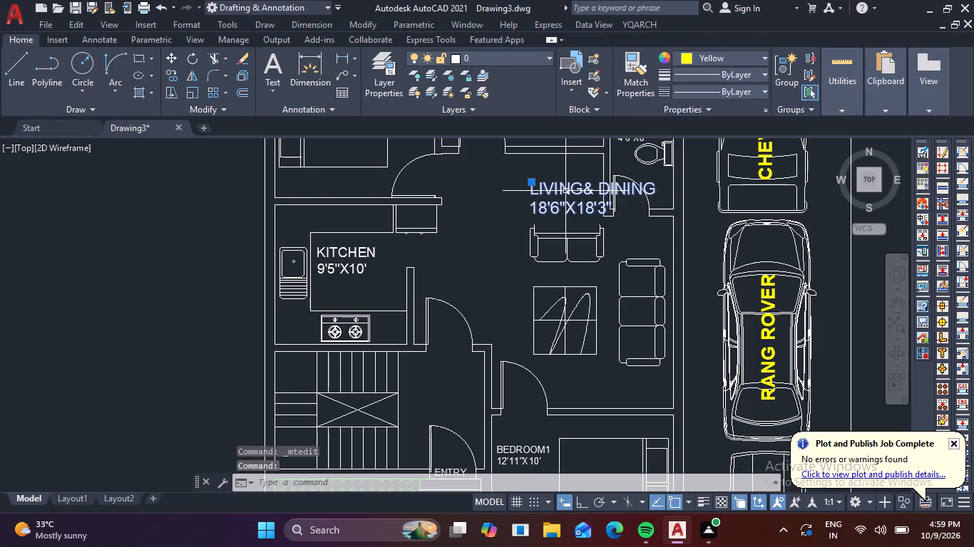
{"action": "key", "text": "space"}
{"action": "left_click", "coordinate": [565, 190]}
{"action": "left_click", "coordinate": [468, 179]}
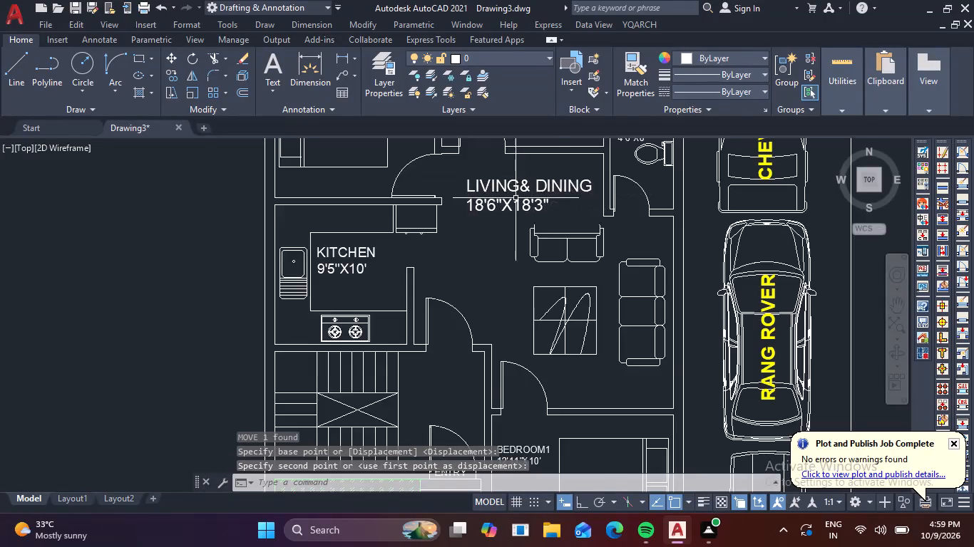
Delete the stray white CHEVROLET text outside the plan, beside the parked cars.
{"action": "scroll", "coordinate": [519, 198], "scroll_direction": "down", "scroll_amount": 2}
{"action": "middle_click_drag", "start_coordinate": [578, 202], "coordinate": [570, 279]}
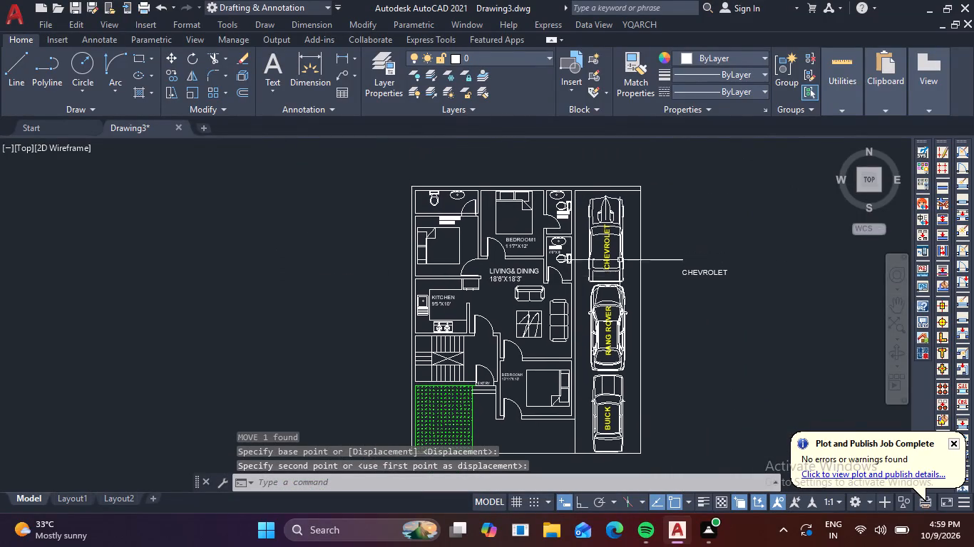
{"action": "left_click_drag", "start_coordinate": [722, 293], "coordinate": [718, 283]}
{"action": "left_click", "coordinate": [688, 254]}
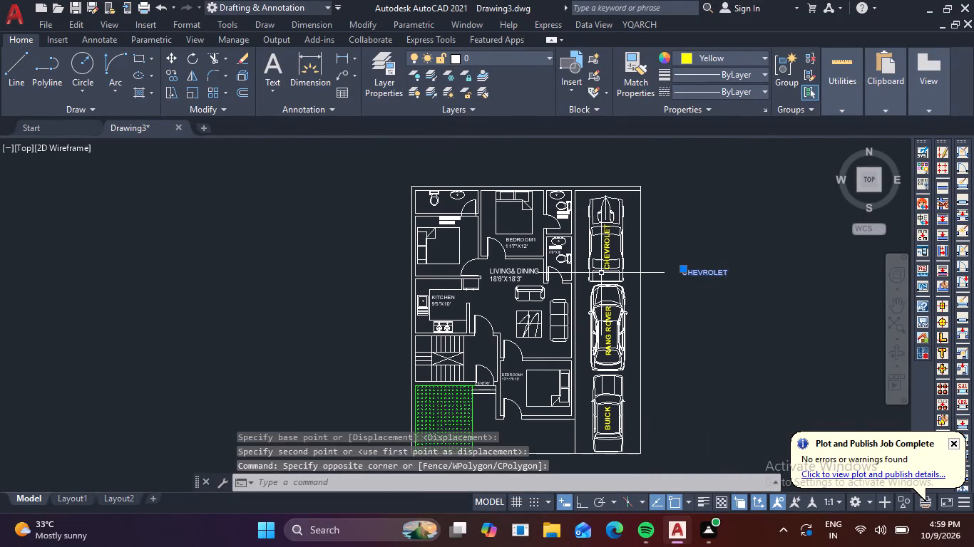
{"action": "key", "text": "Delete"}
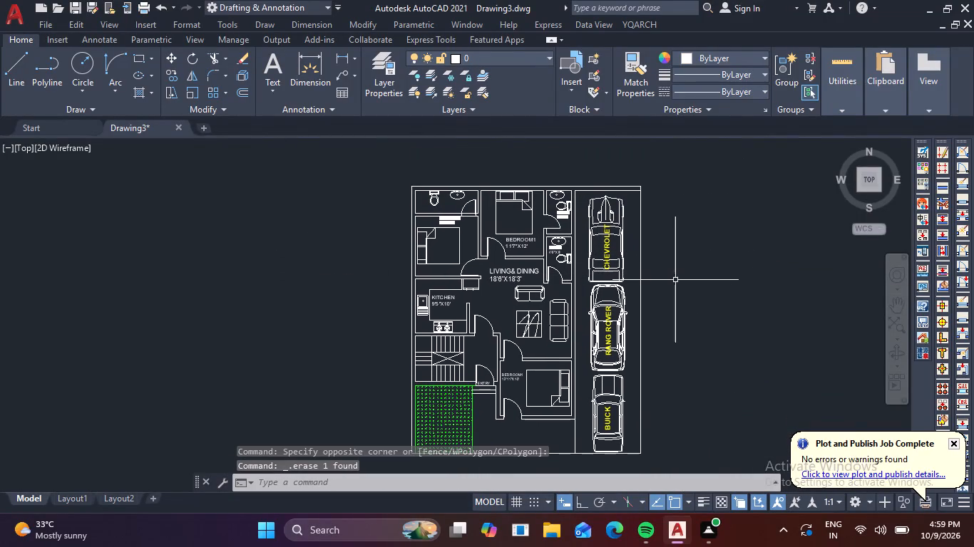
Copy the TOILET 4'6"X8' label from the toilet beside the living area into the toilet above the upper-left bedroom, below its washbasin.
{"action": "scroll", "coordinate": [560, 260], "scroll_direction": "up", "scroll_amount": 2}
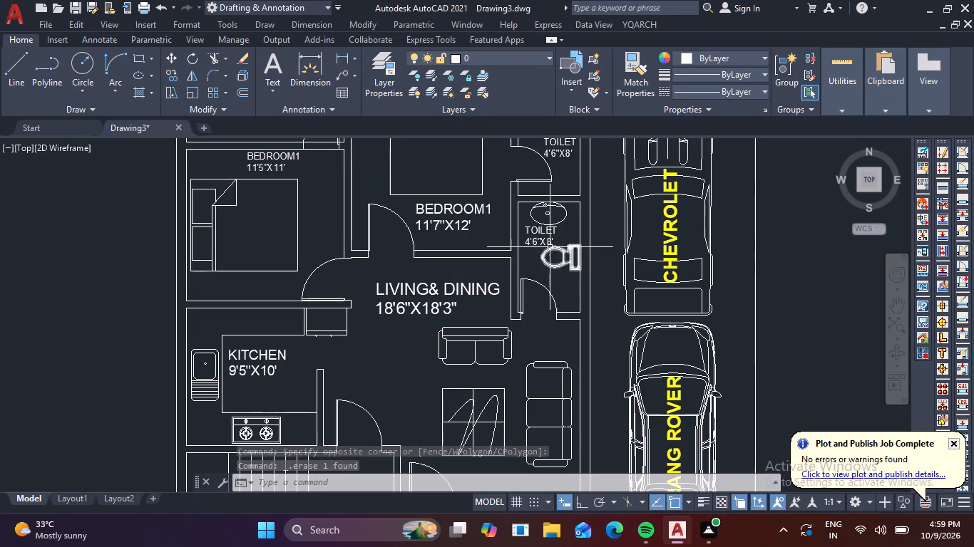
{"action": "scroll", "coordinate": [578, 279], "scroll_direction": "down", "scroll_amount": 1}
{"action": "middle_click_drag", "start_coordinate": [590, 291], "coordinate": [620, 331]}
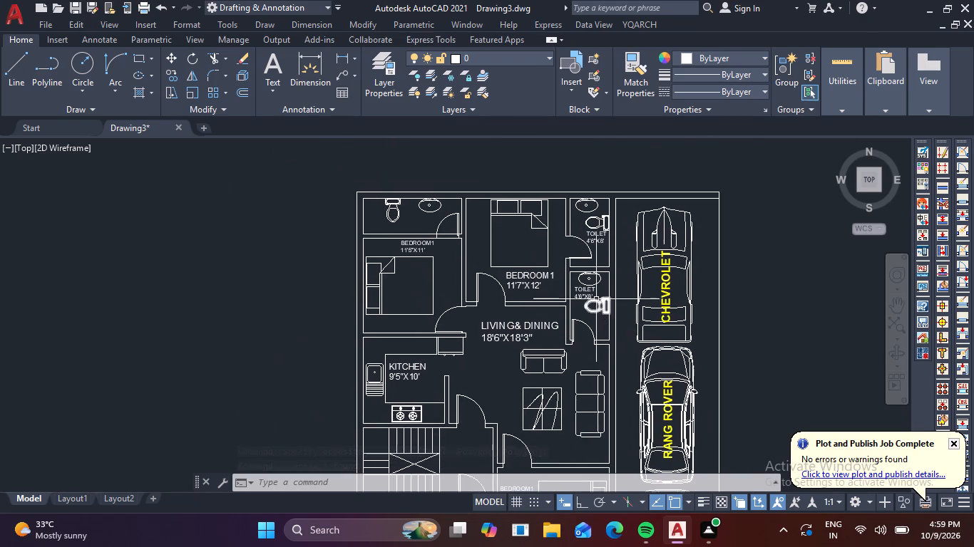
{"action": "left_click", "coordinate": [583, 291]}
{"action": "type", "text": "CO"}
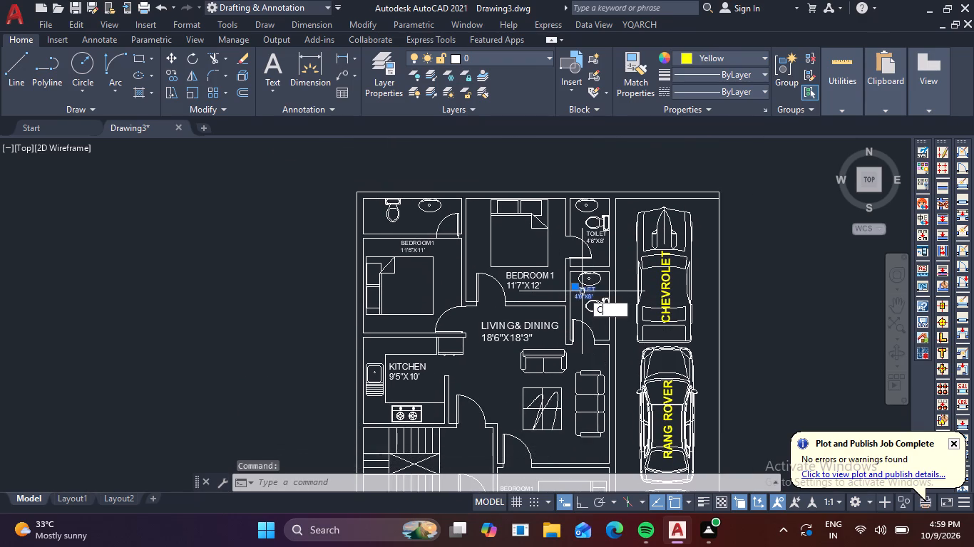
{"action": "key", "text": "space"}
{"action": "left_click", "coordinate": [589, 288]}
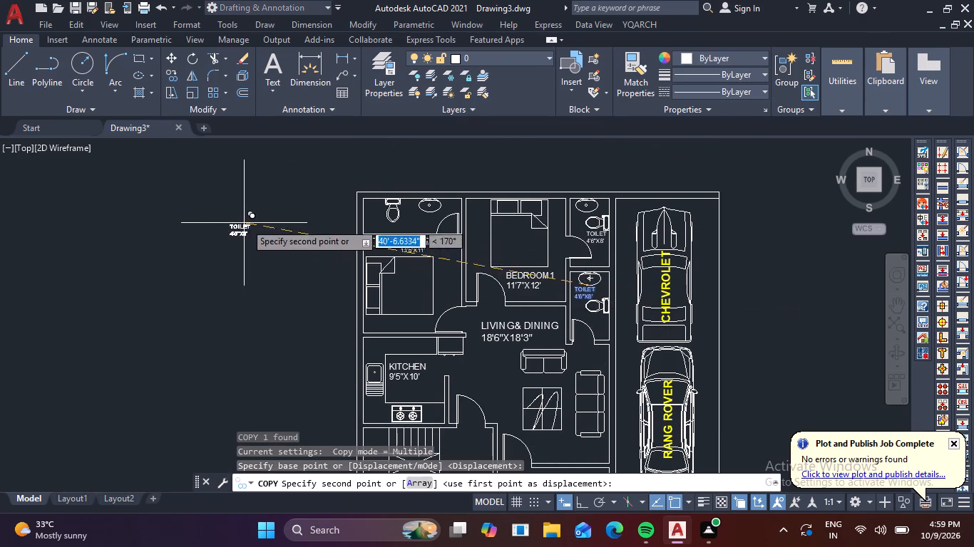
{"action": "scroll", "coordinate": [379, 207], "scroll_direction": "up", "scroll_amount": 3}
{"action": "left_click", "coordinate": [479, 234]}
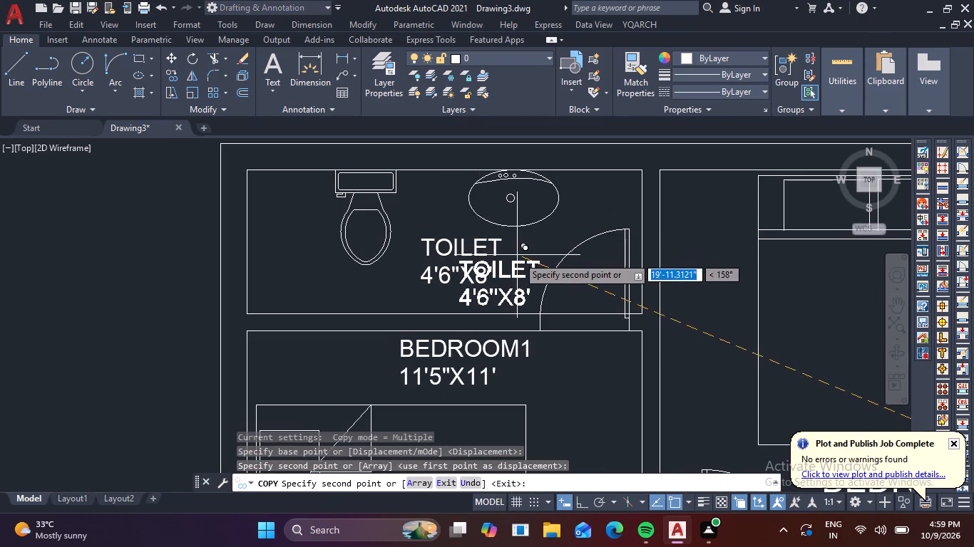
{"action": "key", "text": "Escape"}
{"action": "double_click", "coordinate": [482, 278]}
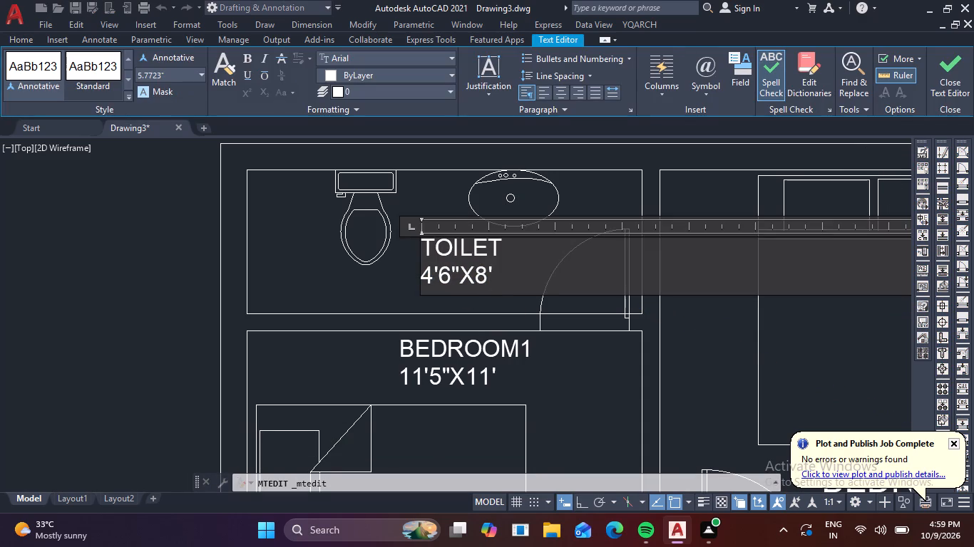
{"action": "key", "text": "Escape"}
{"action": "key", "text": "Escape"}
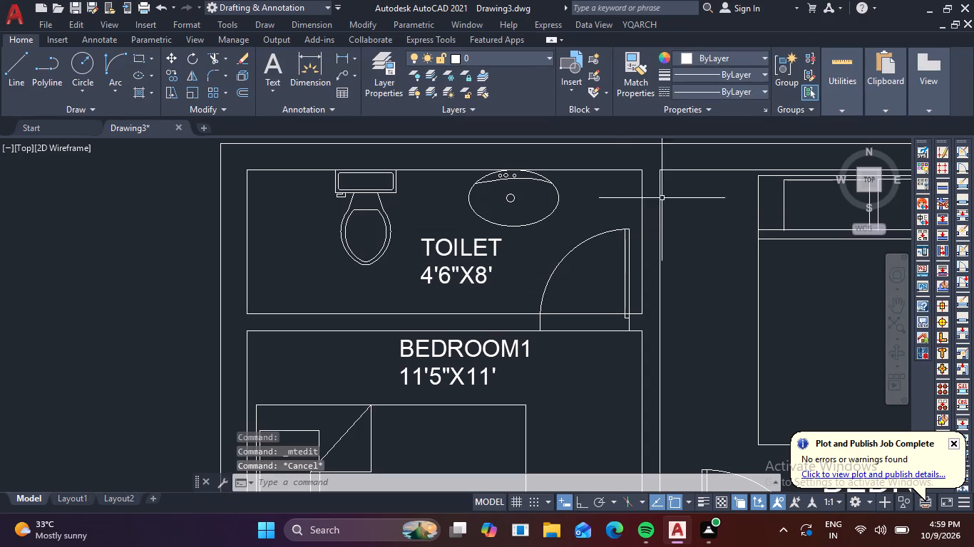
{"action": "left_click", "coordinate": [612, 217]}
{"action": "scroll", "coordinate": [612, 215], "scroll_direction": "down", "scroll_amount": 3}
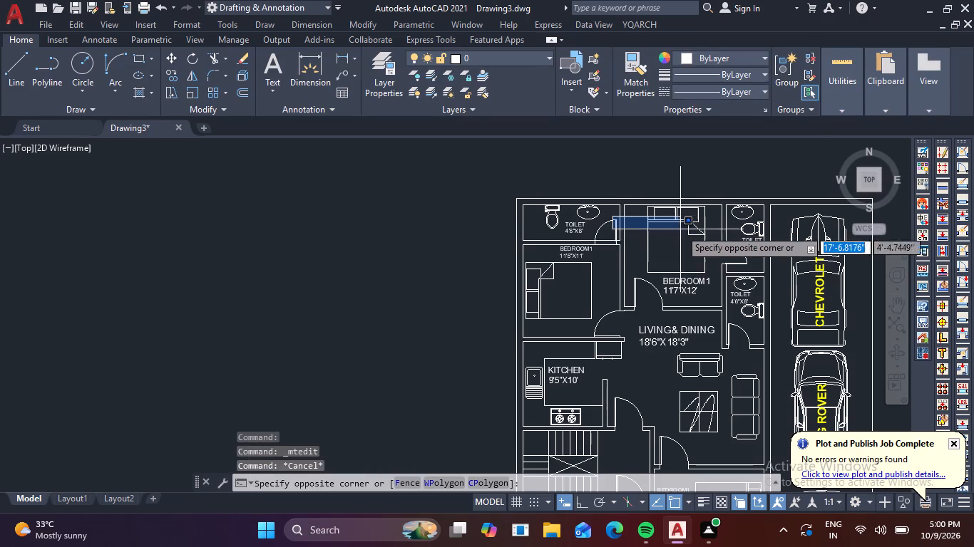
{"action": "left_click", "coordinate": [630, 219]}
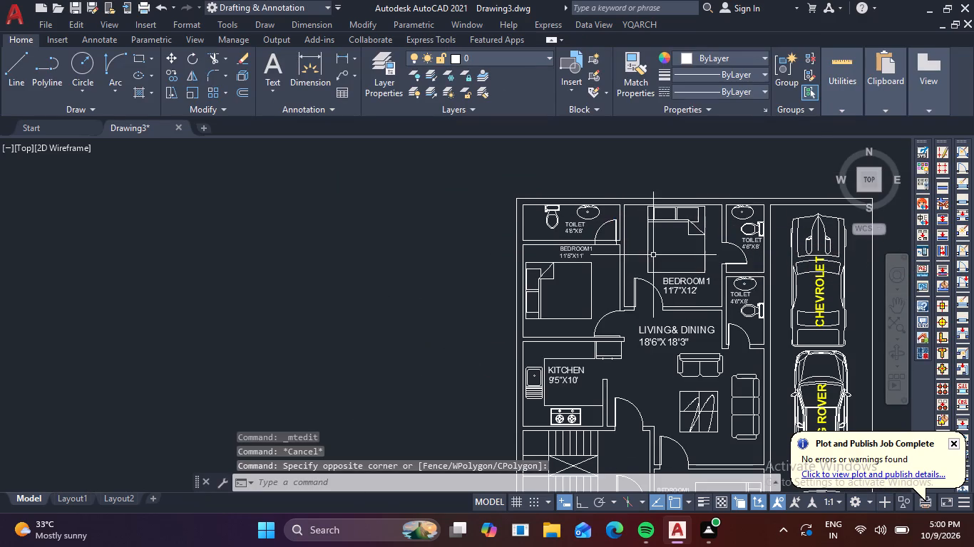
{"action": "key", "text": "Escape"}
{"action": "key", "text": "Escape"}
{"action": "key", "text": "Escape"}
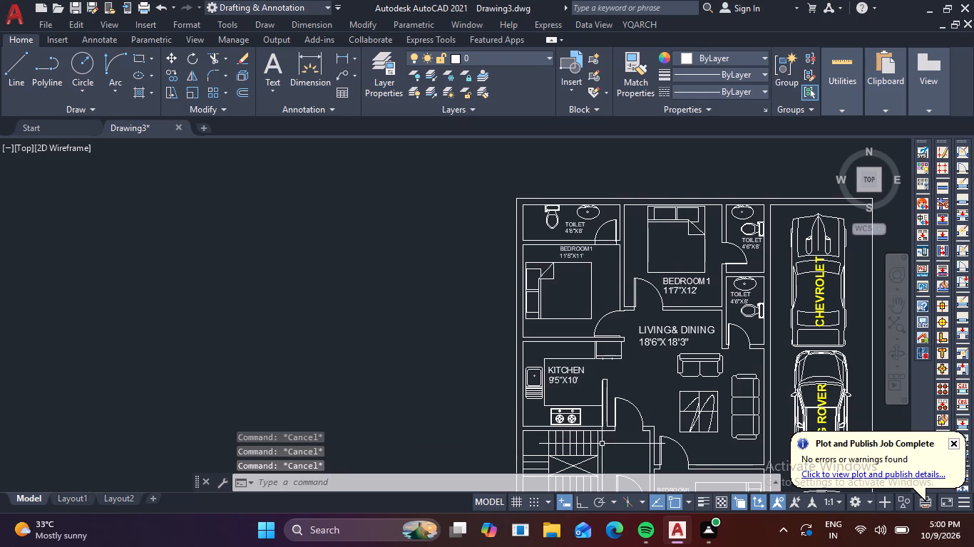
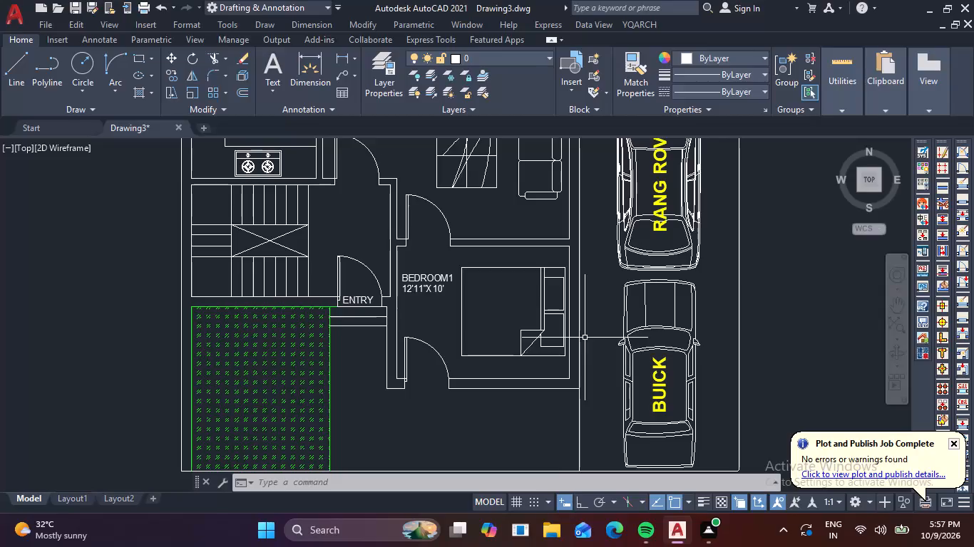
Add linear dimensions for the inside width and depth of the BEDROOM1 next to the entry.
{"action": "key", "text": "Escape"}
{"action": "type", "text": "DLI"}
{"action": "key", "text": "space"}
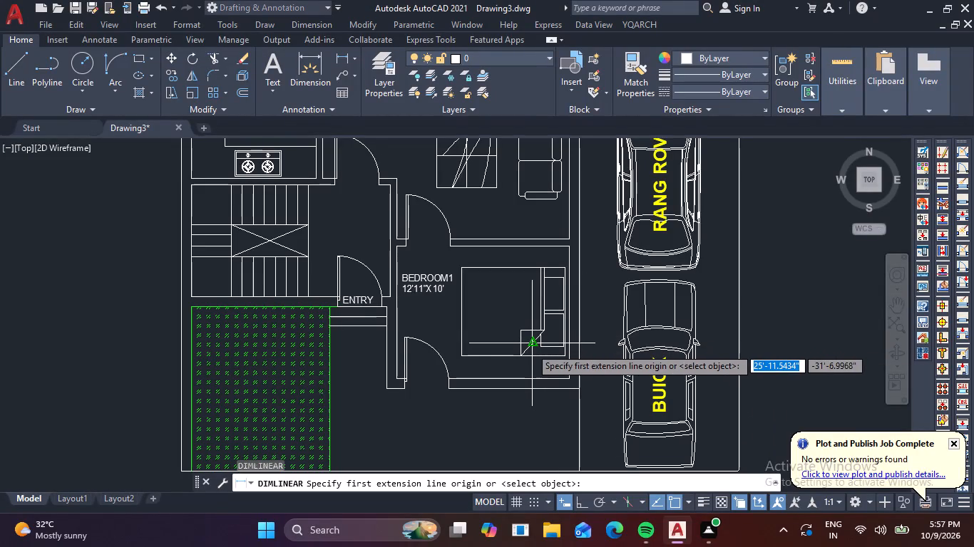
{"action": "left_click", "coordinate": [396, 259]}
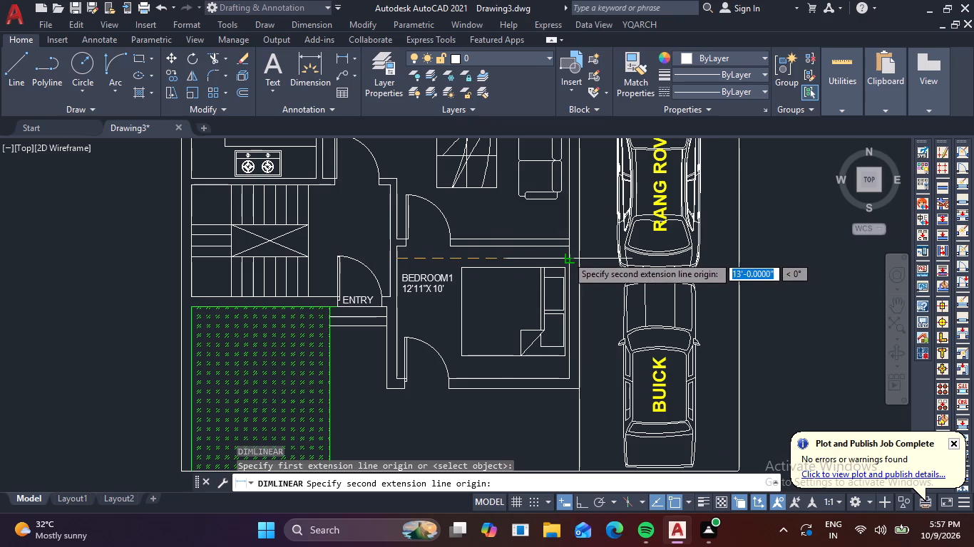
{"action": "left_click", "coordinate": [567, 256]}
{"action": "left_click", "coordinate": [568, 256]}
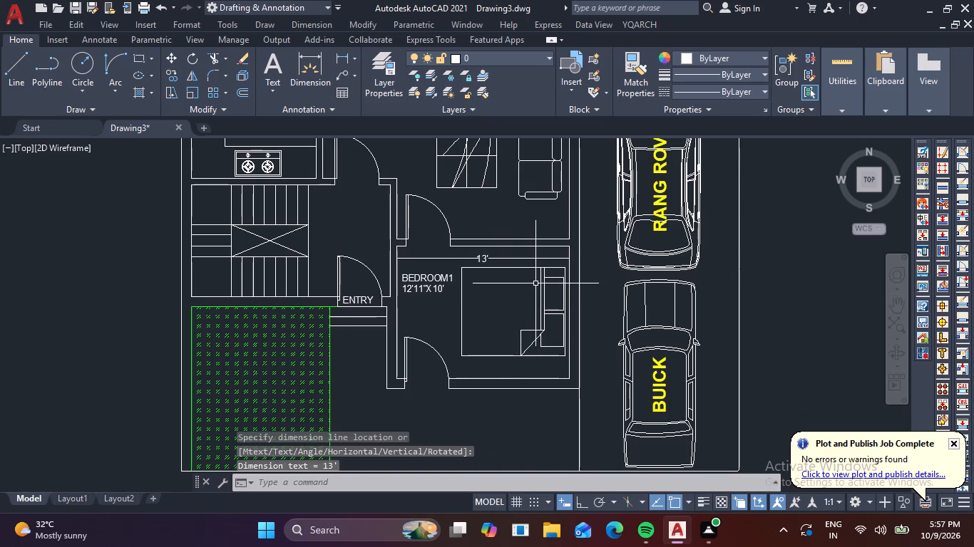
{"action": "key", "text": "space"}
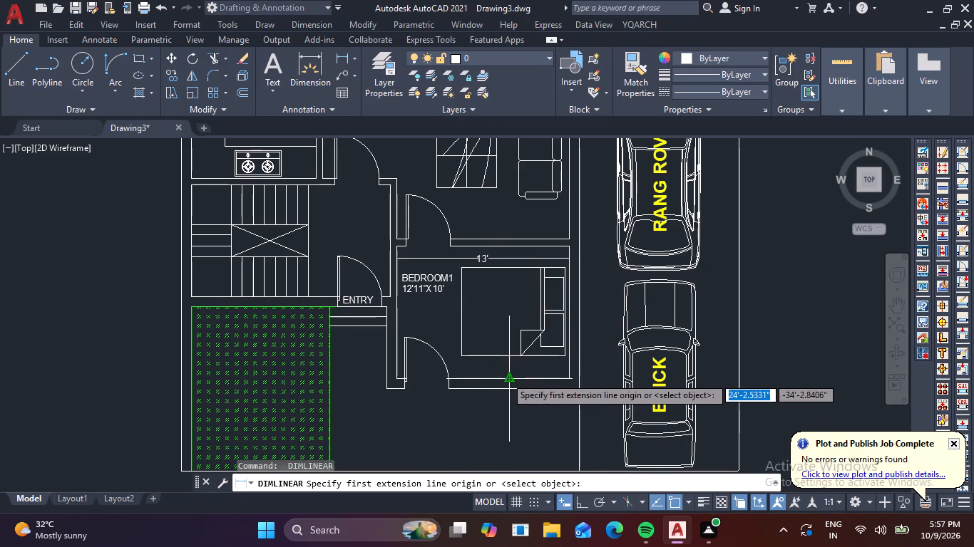
{"action": "left_click", "coordinate": [506, 377]}
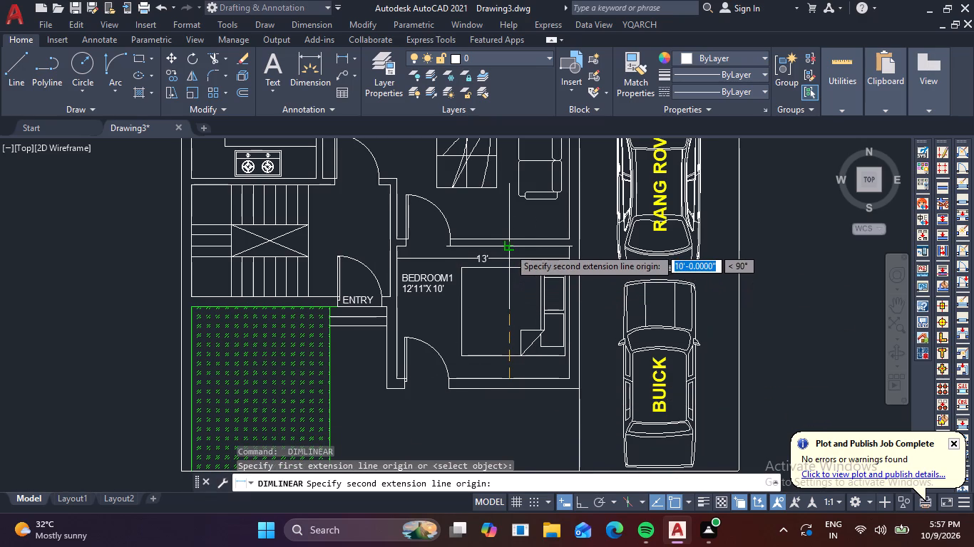
{"action": "left_click", "coordinate": [509, 248]}
{"action": "left_click", "coordinate": [509, 248]}
Add linear dimensions for the depth and width of the green hatched lawn below the staircase, keeping both inside the hatch.
{"action": "key", "text": "space"}
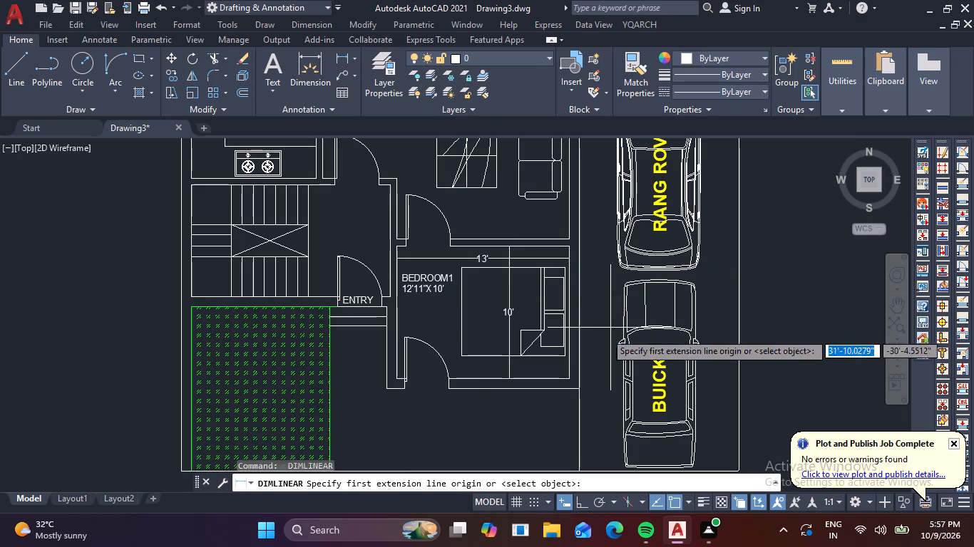
{"action": "middle_click_drag", "start_coordinate": [460, 402], "coordinate": [733, 363]}
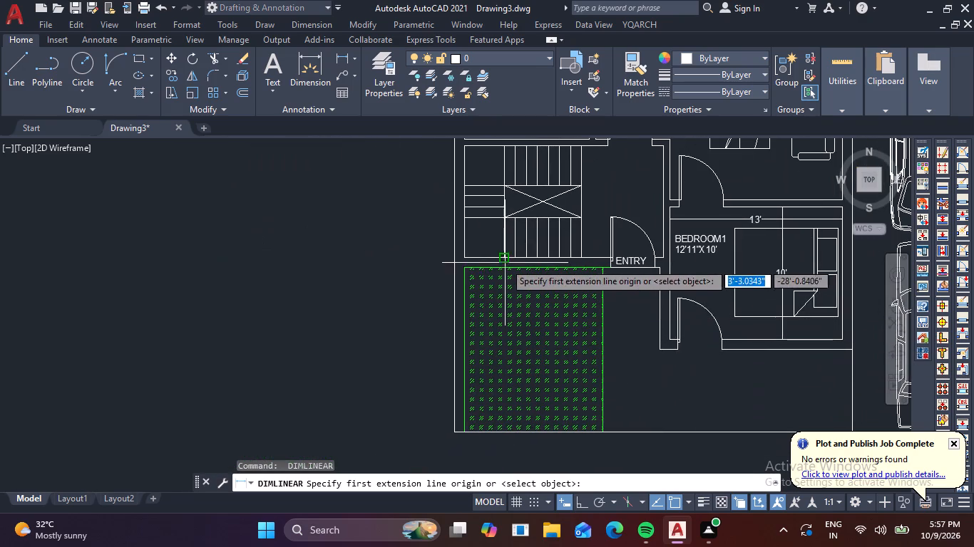
{"action": "left_click", "coordinate": [473, 269]}
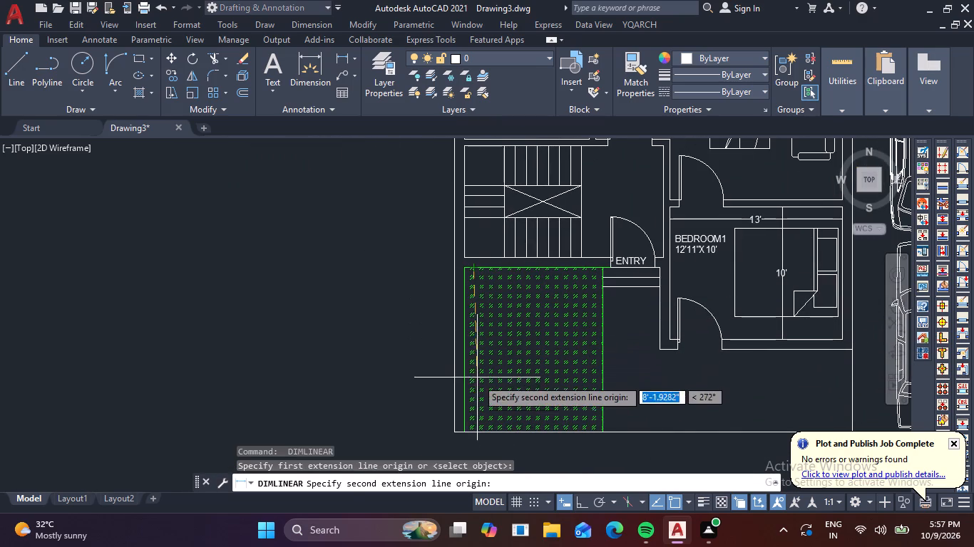
{"action": "left_click", "coordinate": [473, 434]}
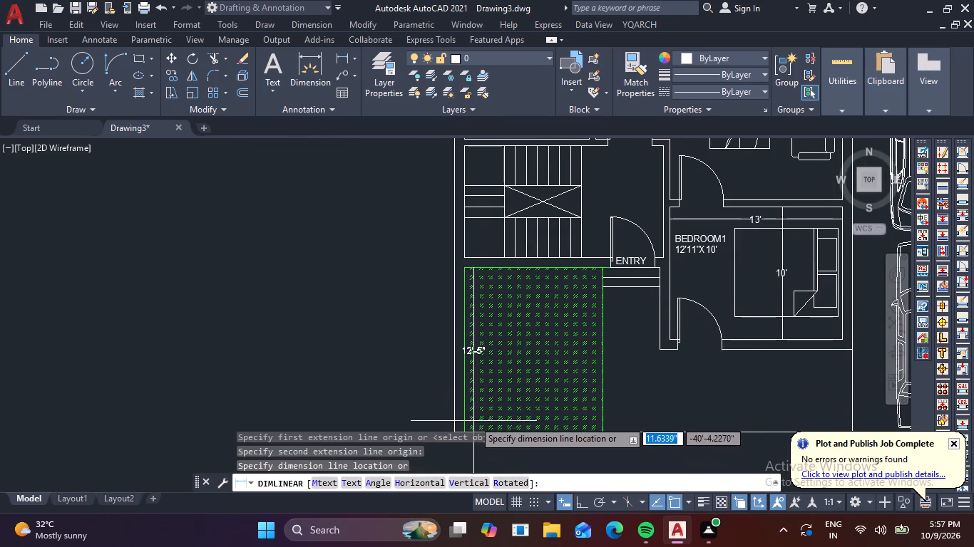
{"action": "left_click", "coordinate": [481, 412]}
{"action": "key", "text": "space"}
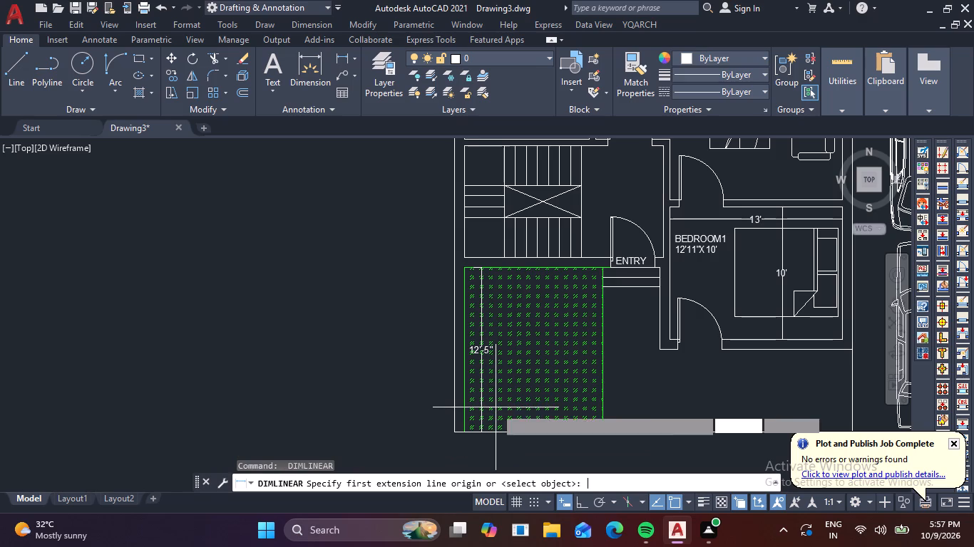
{"action": "left_click", "coordinate": [464, 278]}
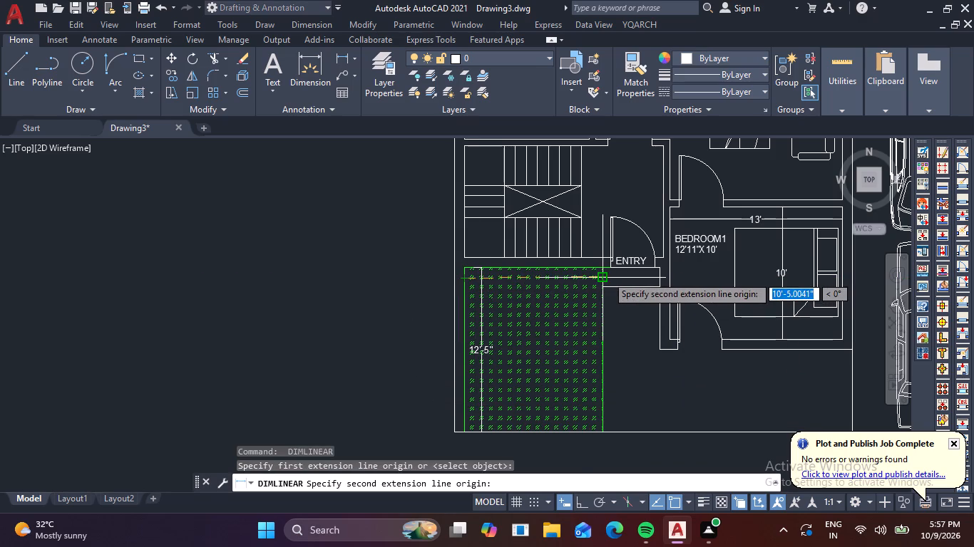
{"action": "left_click", "coordinate": [607, 276]}
{"action": "left_click", "coordinate": [601, 276]}
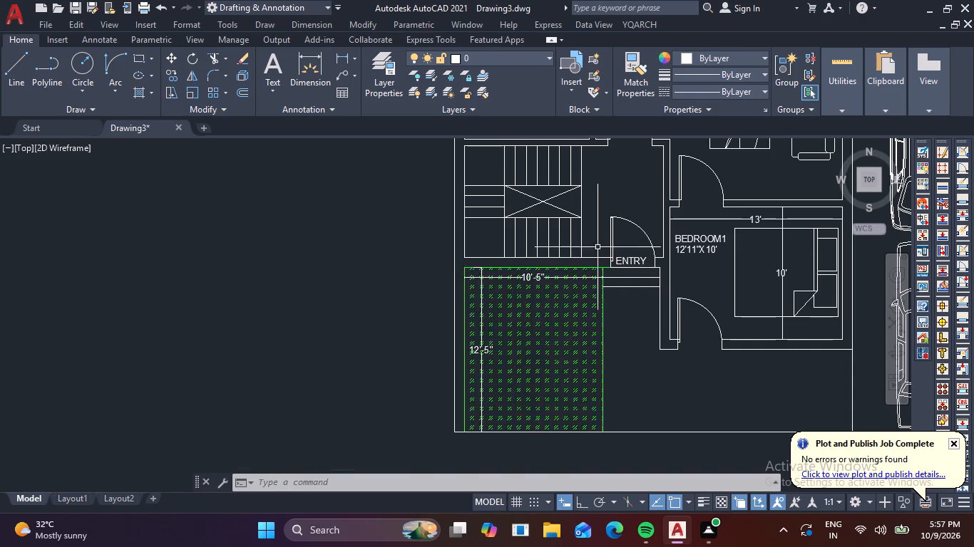
Add linear dimensions for the staircase's full depth, wall to wall, and its length from the outer wall to the end of the flight.
{"action": "scroll", "coordinate": [598, 233], "scroll_direction": "up", "scroll_amount": 2}
{"action": "middle_click_drag", "start_coordinate": [615, 214], "coordinate": [646, 364]}
{"action": "scroll", "coordinate": [615, 214], "scroll_direction": "down", "scroll_amount": 1}
{"action": "key", "text": "space"}
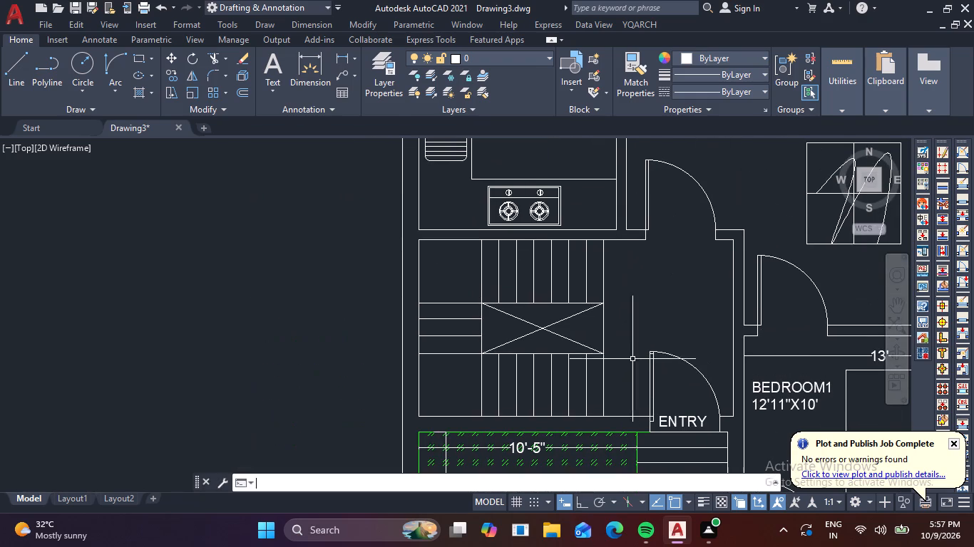
{"action": "left_click", "coordinate": [458, 417]}
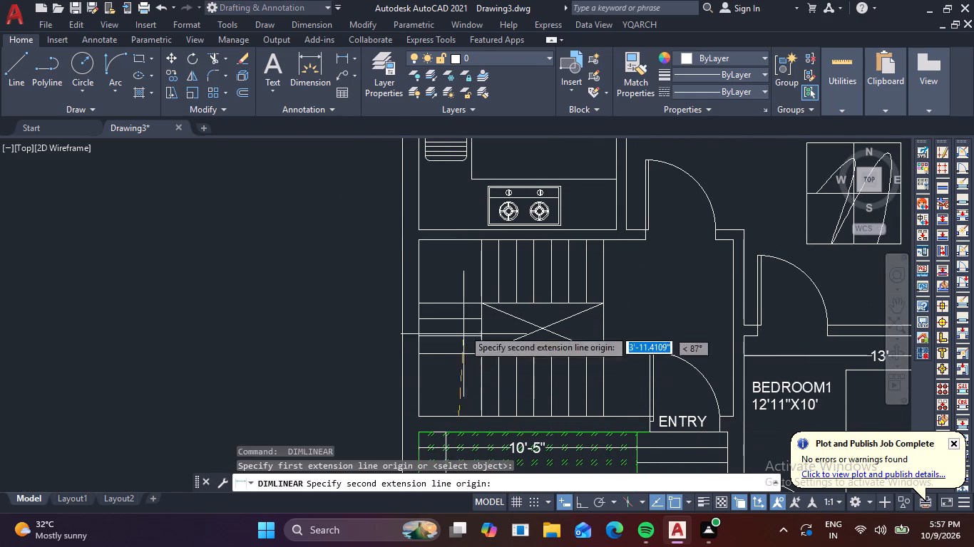
{"action": "left_click", "coordinate": [459, 240]}
{"action": "left_click", "coordinate": [456, 254]}
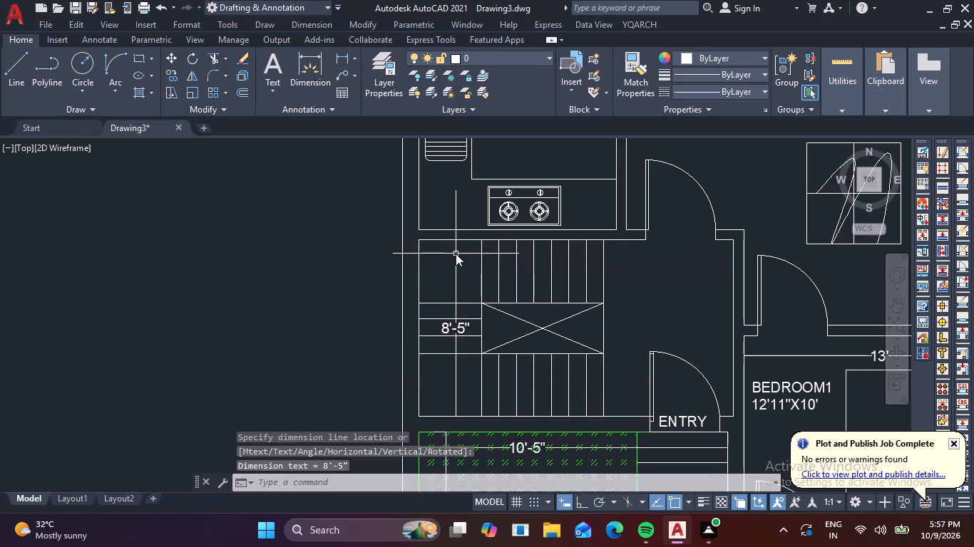
{"action": "key", "text": "space"}
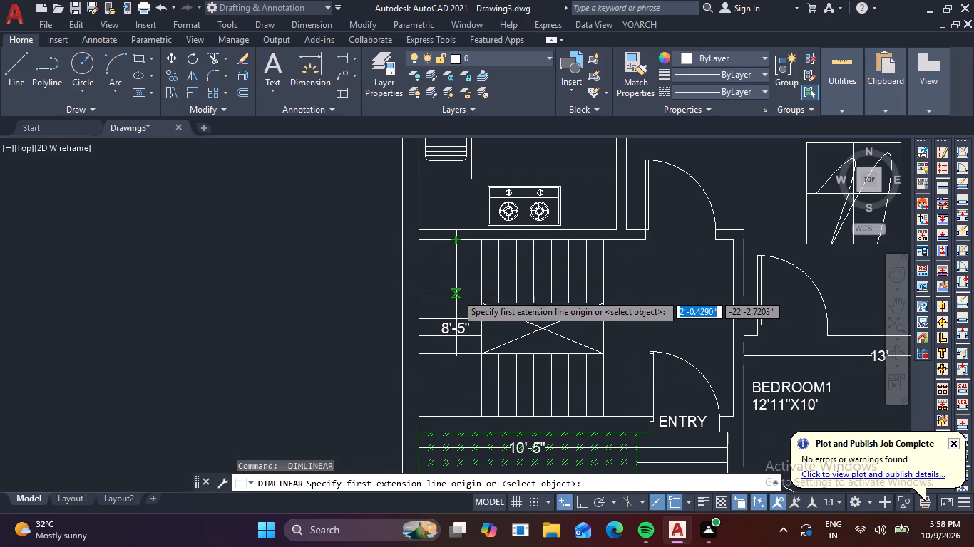
{"action": "double_click", "coordinate": [421, 275]}
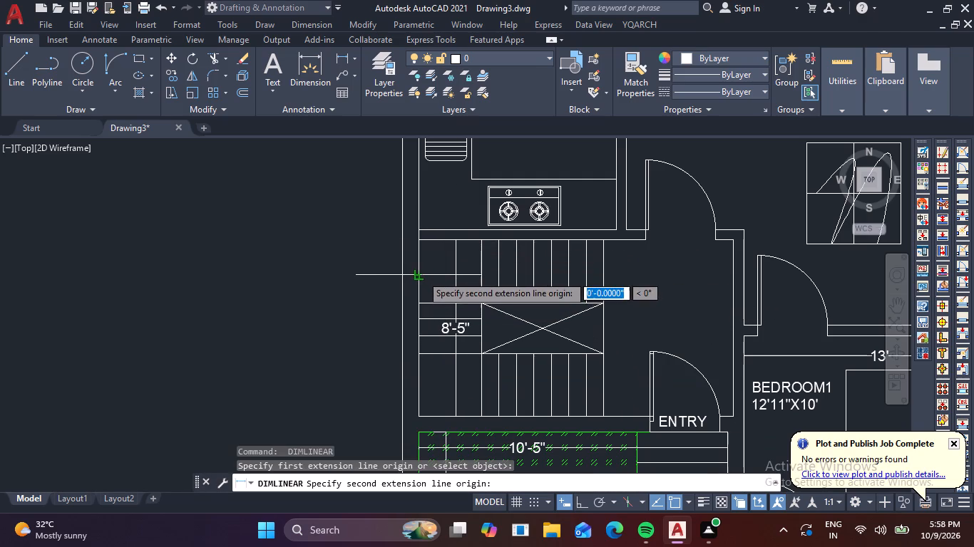
{"action": "left_click", "coordinate": [601, 278]}
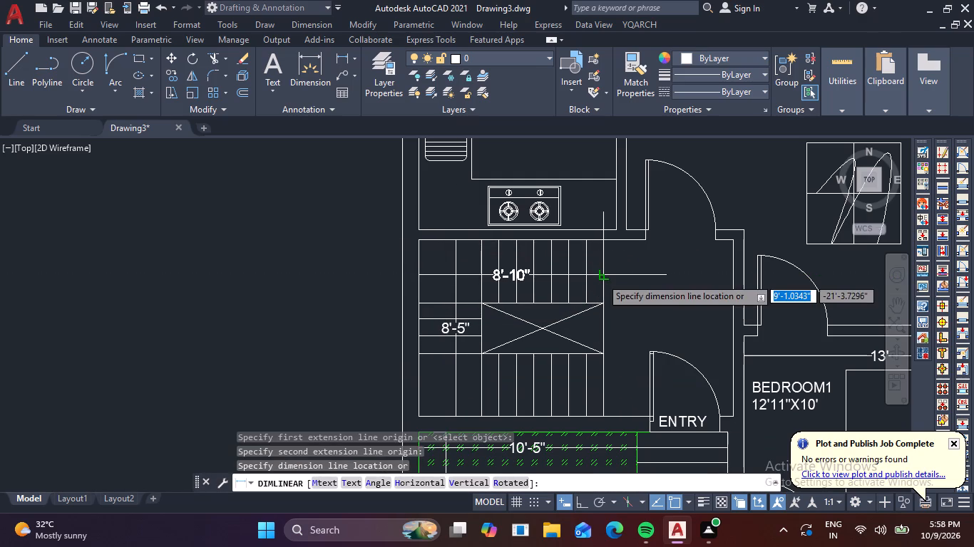
{"action": "left_click", "coordinate": [601, 279]}
Dimension the width of the entry lobby from the end of the stair flight to the opposite wall.
{"action": "key", "text": "space"}
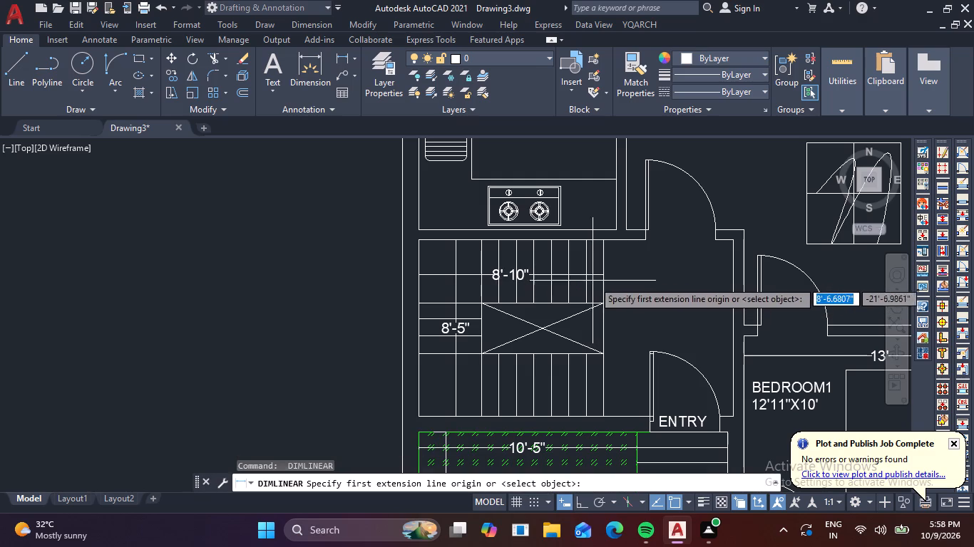
{"action": "left_click", "coordinate": [602, 276]}
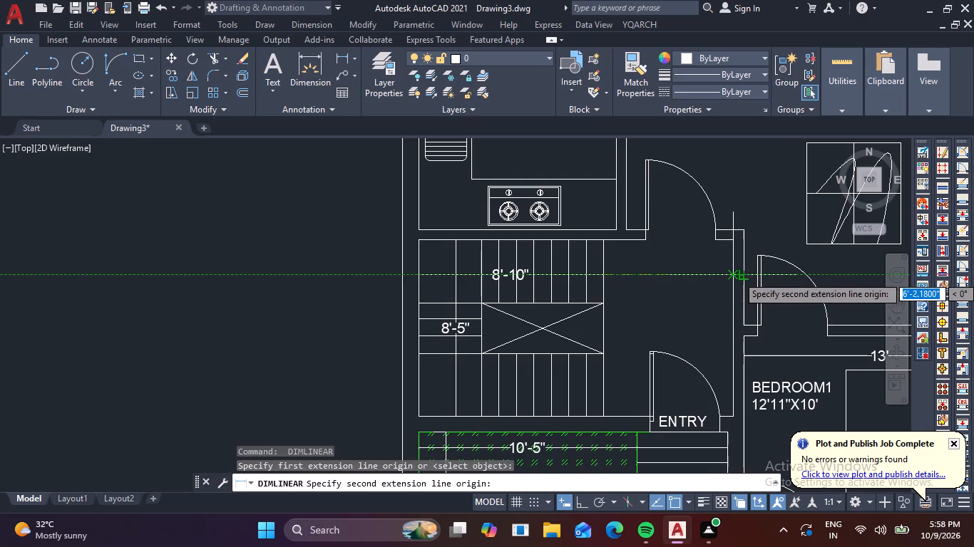
{"action": "left_click", "coordinate": [733, 276]}
{"action": "left_click", "coordinate": [729, 276]}
Add linear dimensions for the kitchen's inside depth and its width, from the outer wall to the partition beside the stove.
{"action": "key", "text": "space"}
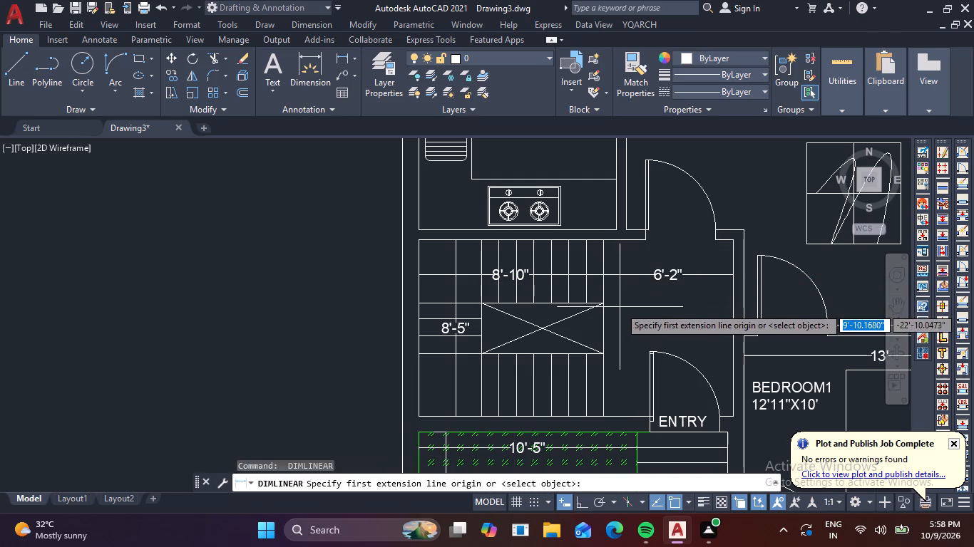
{"action": "middle_click_drag", "start_coordinate": [622, 316], "coordinate": [662, 465]}
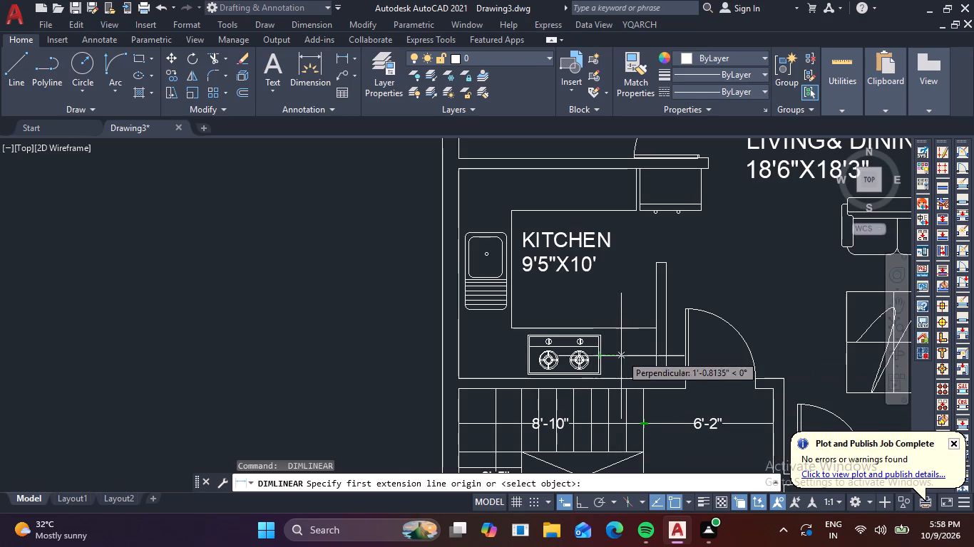
{"action": "left_click", "coordinate": [622, 380]}
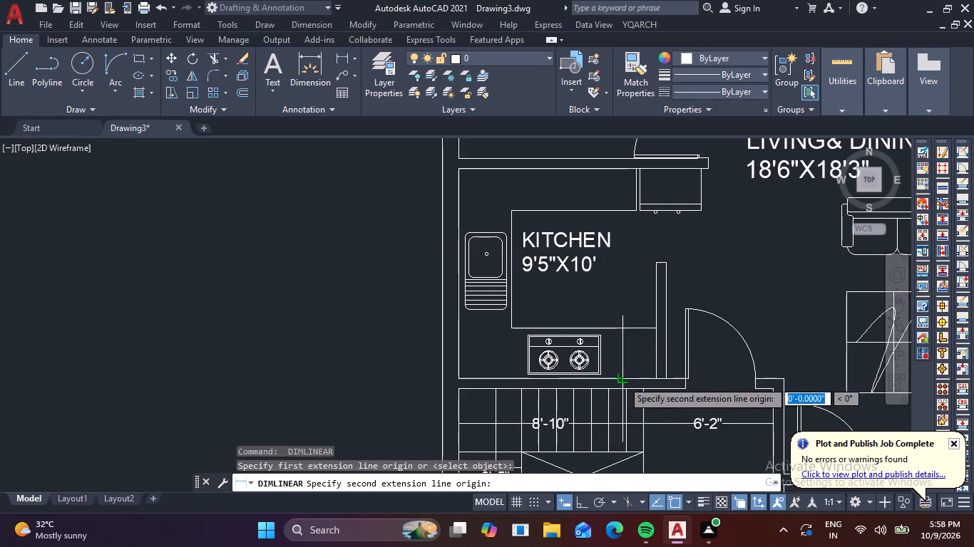
{"action": "left_click", "coordinate": [622, 170]}
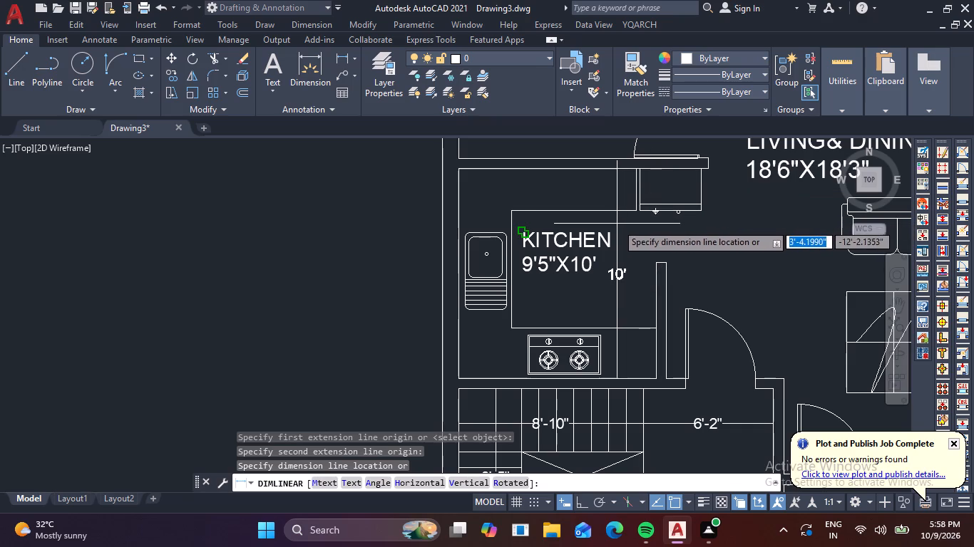
{"action": "left_click", "coordinate": [616, 224]}
{"action": "key", "text": "space"}
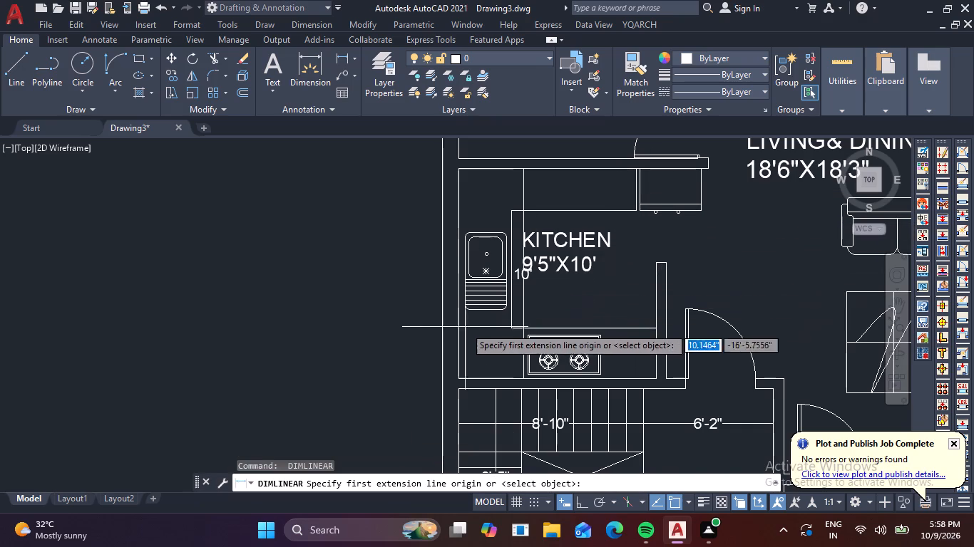
{"action": "left_click", "coordinate": [460, 338]}
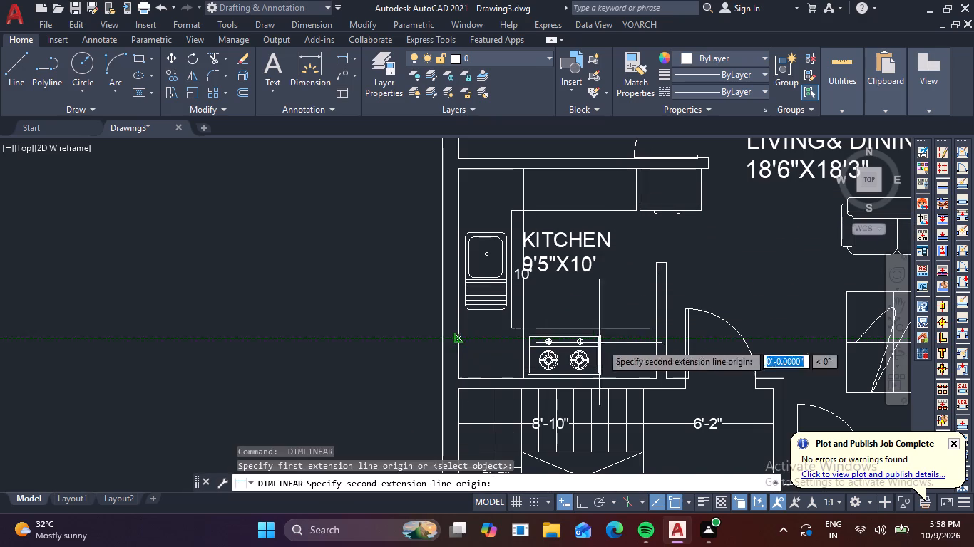
{"action": "left_click", "coordinate": [657, 341]}
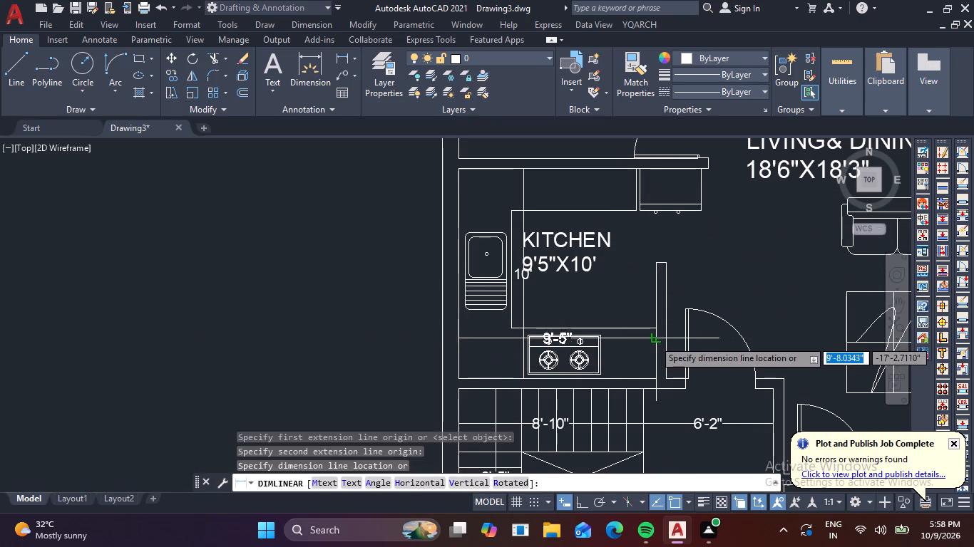
{"action": "left_click", "coordinate": [645, 313]}
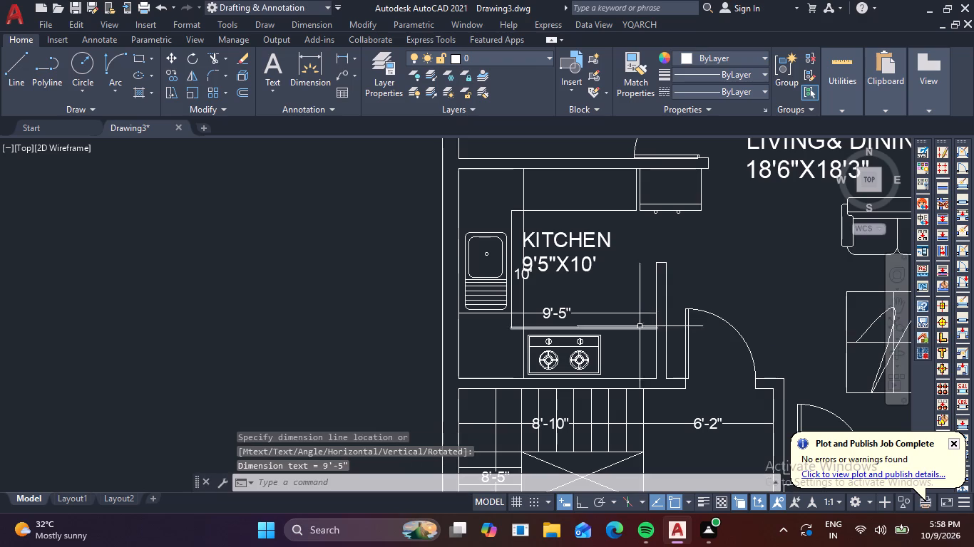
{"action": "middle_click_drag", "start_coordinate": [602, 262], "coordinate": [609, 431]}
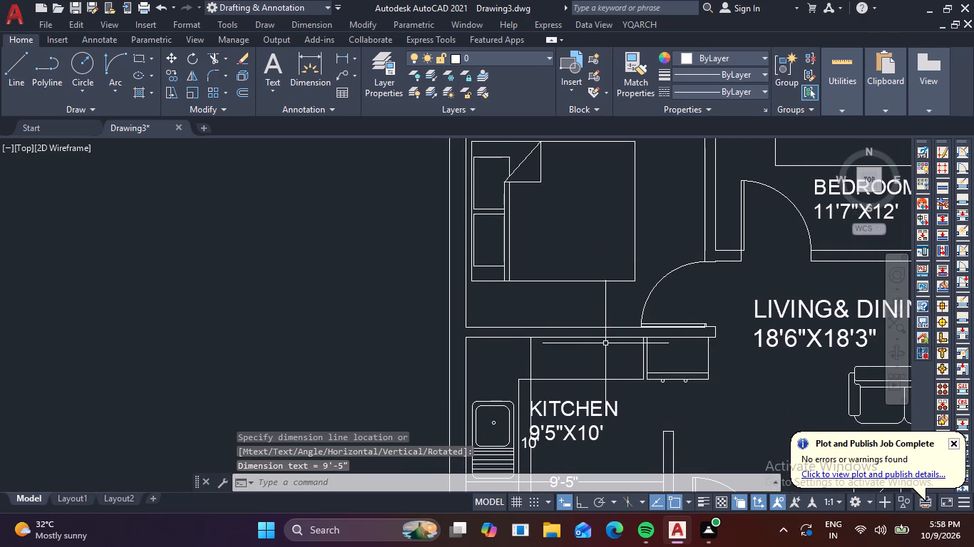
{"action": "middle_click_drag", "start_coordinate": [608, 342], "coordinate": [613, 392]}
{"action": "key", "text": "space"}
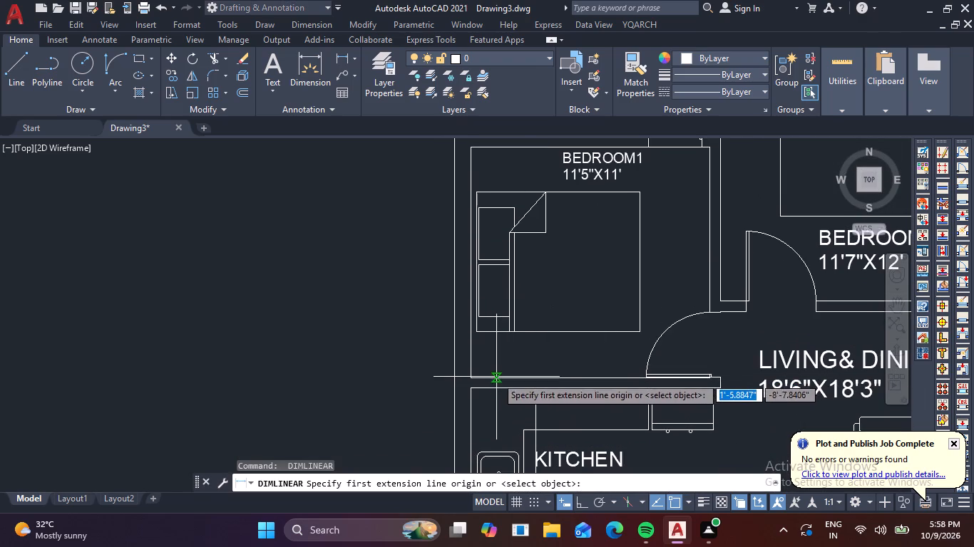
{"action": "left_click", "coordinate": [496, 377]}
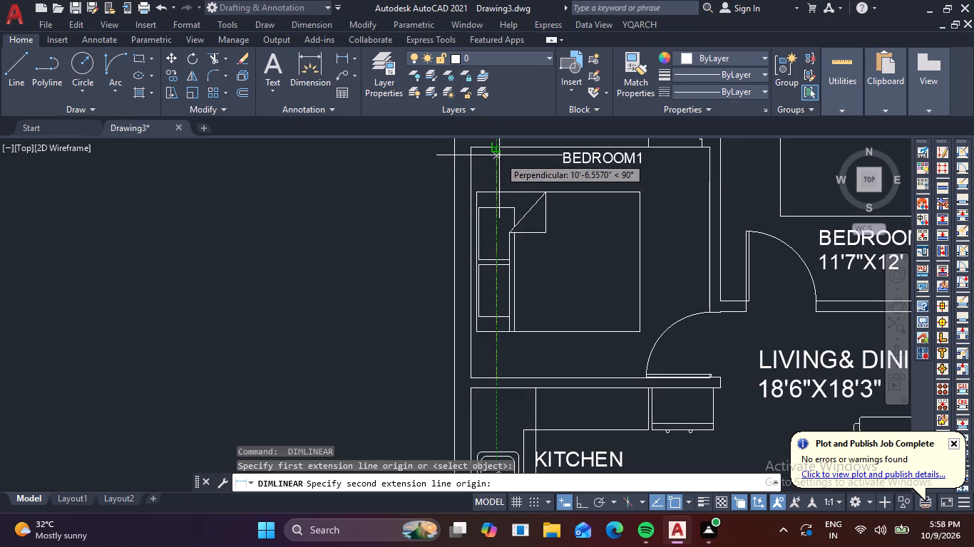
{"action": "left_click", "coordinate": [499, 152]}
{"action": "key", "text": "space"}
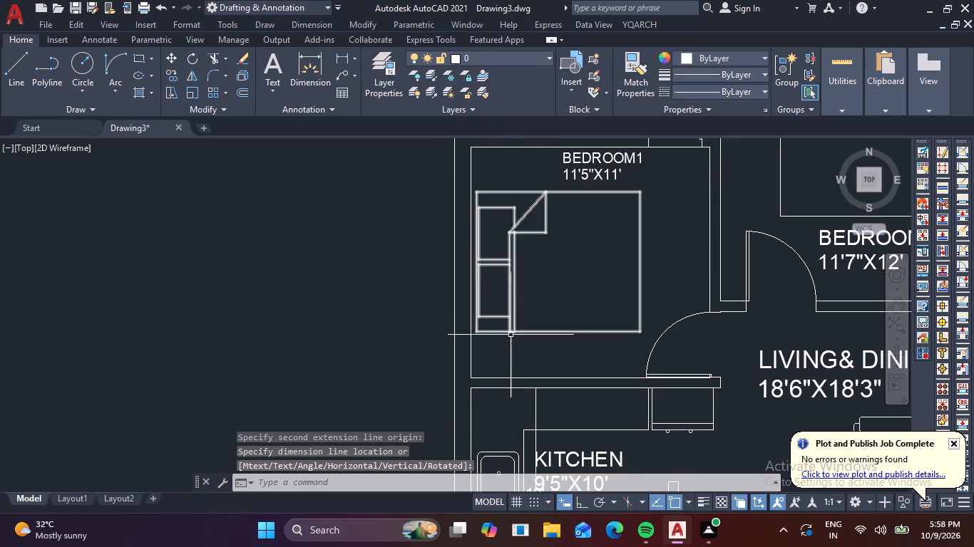
Add linear dimensions for the inside depth and width of the 11'5"X11' bedroom above the kitchen.
{"action": "key", "text": "space"}
{"action": "left_click", "coordinate": [499, 378]}
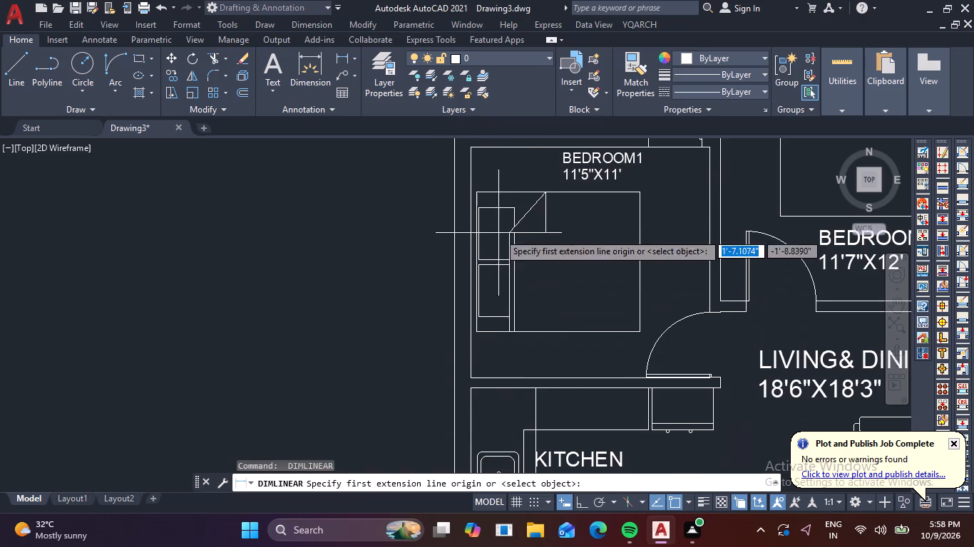
{"action": "left_click", "coordinate": [496, 378]}
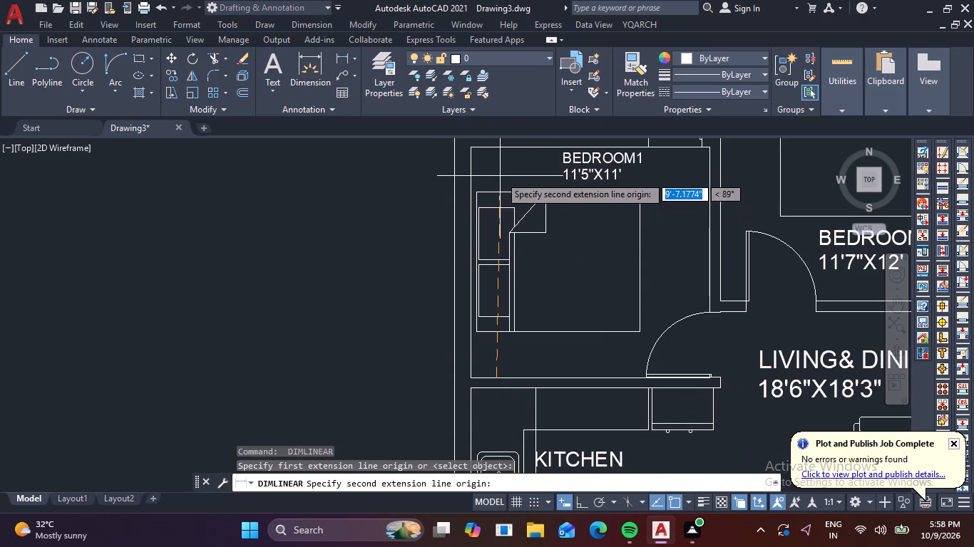
{"action": "left_click", "coordinate": [498, 150]}
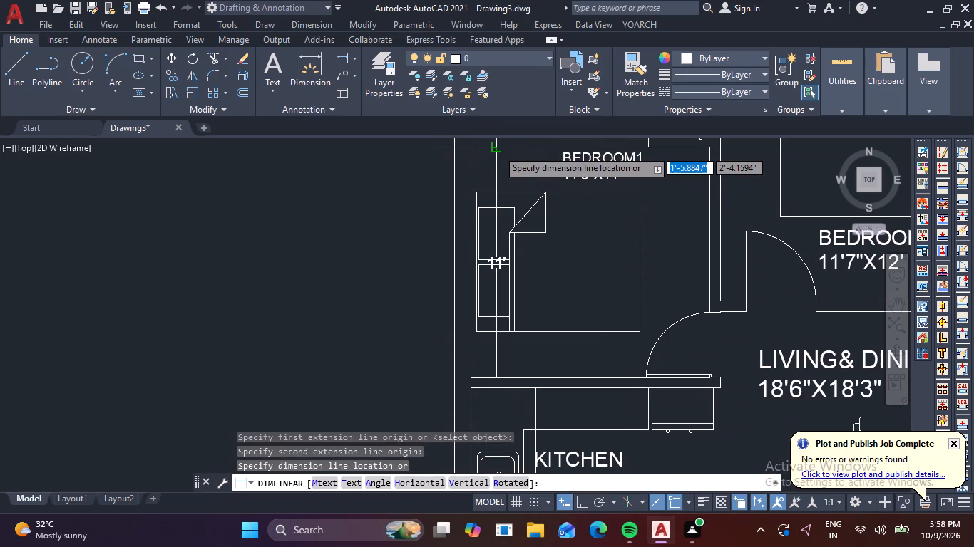
{"action": "left_click", "coordinate": [498, 150]}
{"action": "key", "text": "space"}
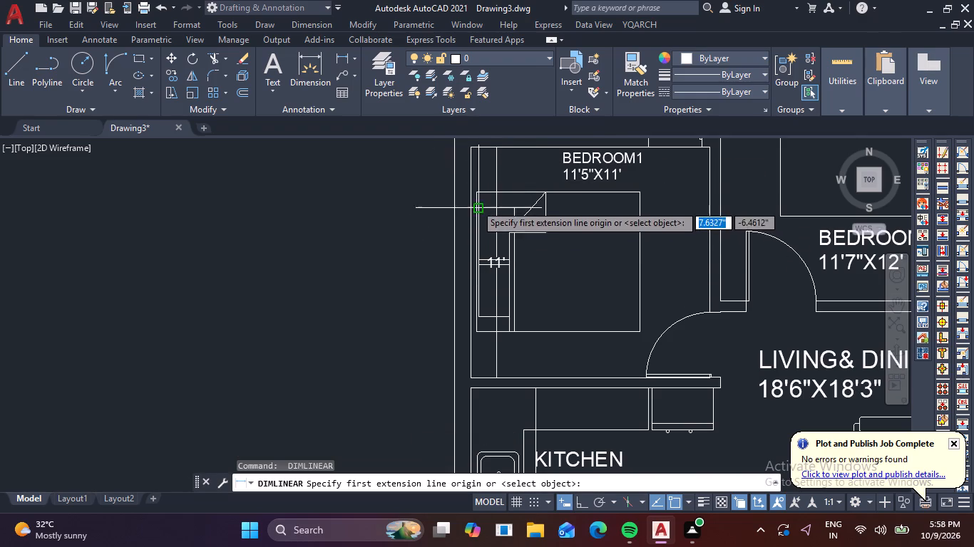
{"action": "left_click", "coordinate": [471, 182]}
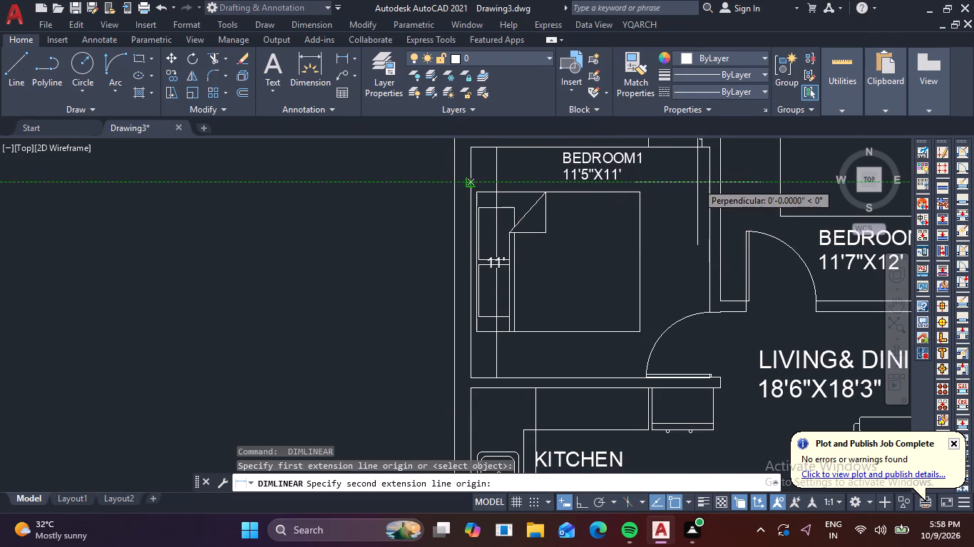
{"action": "left_click", "coordinate": [710, 182]}
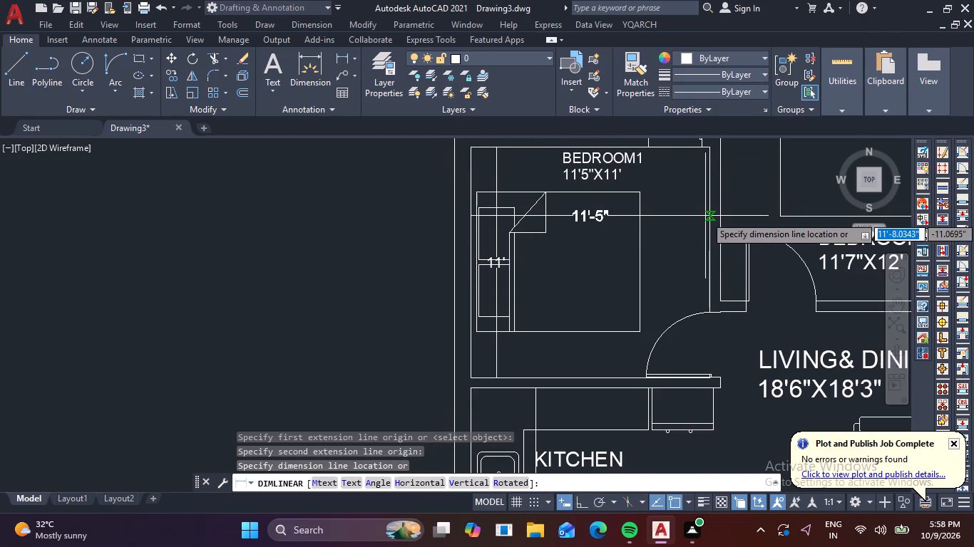
{"action": "left_click", "coordinate": [704, 216]}
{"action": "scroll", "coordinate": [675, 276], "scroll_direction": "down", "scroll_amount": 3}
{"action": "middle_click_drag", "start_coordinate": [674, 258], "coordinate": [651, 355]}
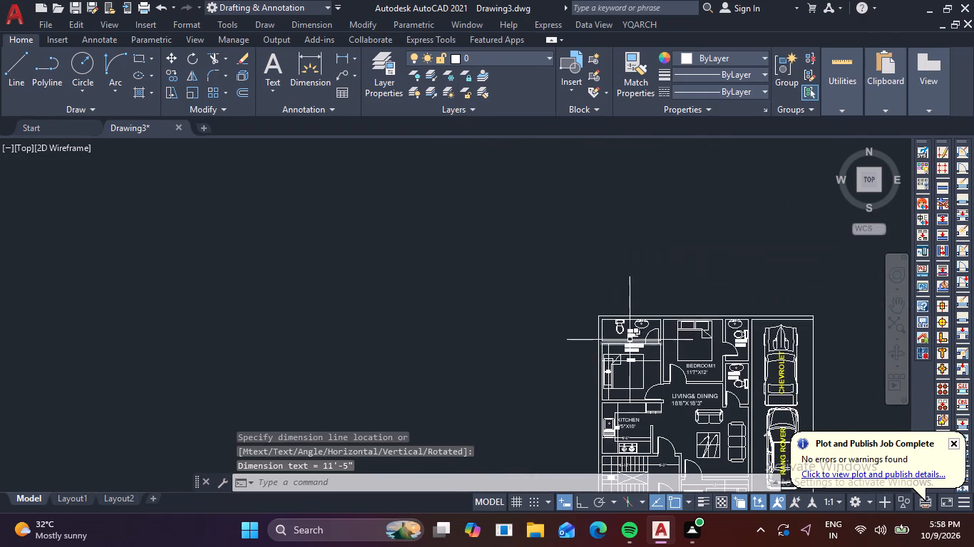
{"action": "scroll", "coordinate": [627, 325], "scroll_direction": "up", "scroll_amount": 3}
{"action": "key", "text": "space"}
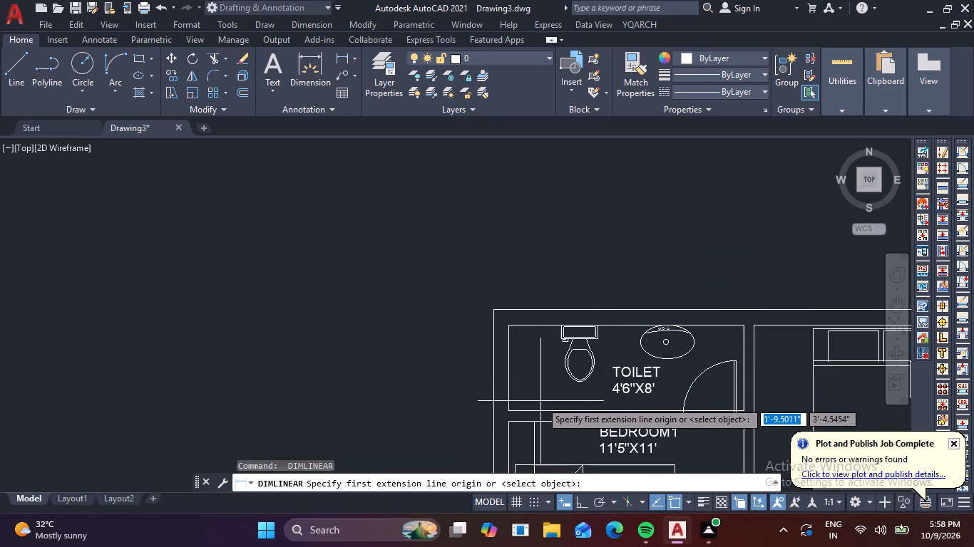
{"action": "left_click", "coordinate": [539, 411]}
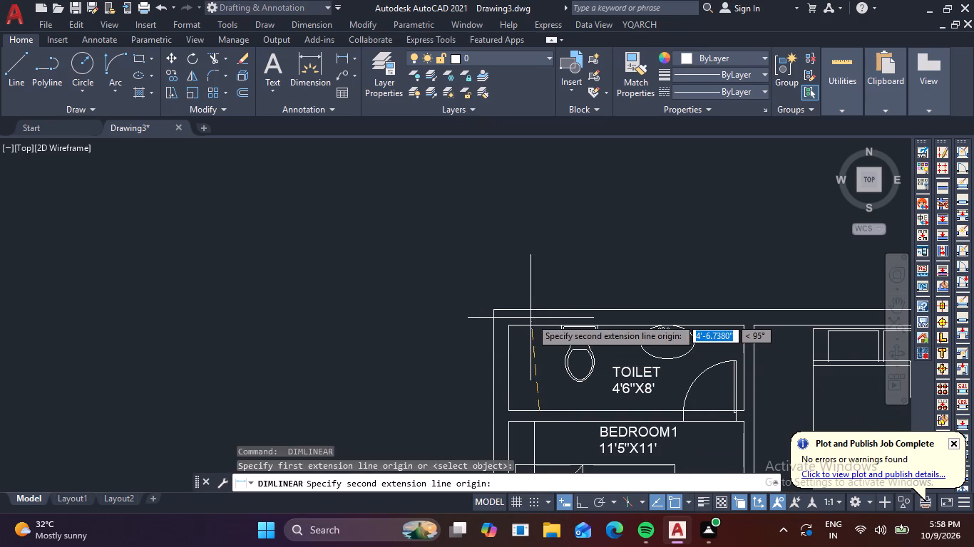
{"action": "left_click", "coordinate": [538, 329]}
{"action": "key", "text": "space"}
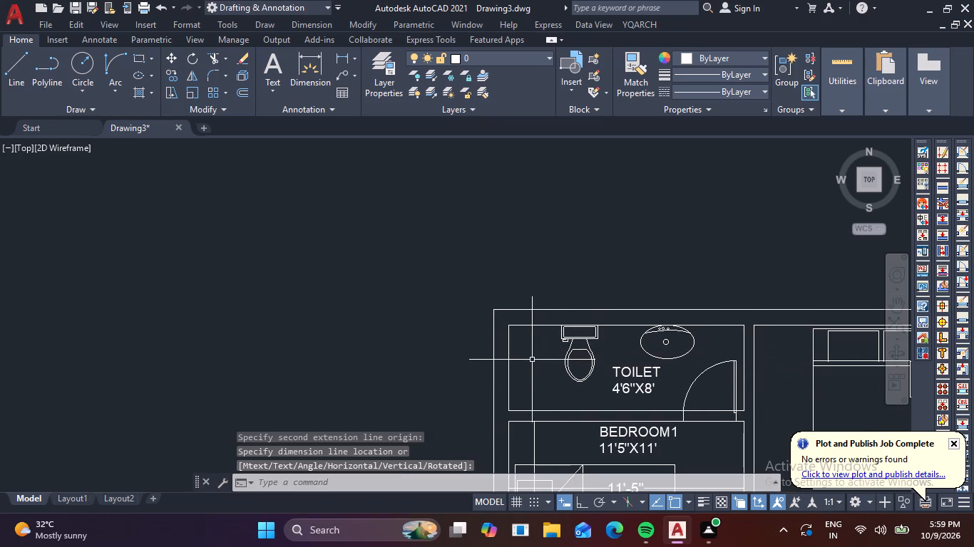
Add linear dimensions for the depth of the toilet above that bedroom and its width from the outer wall to the open door leaf.
{"action": "key", "text": "space"}
{"action": "left_click", "coordinate": [543, 413]}
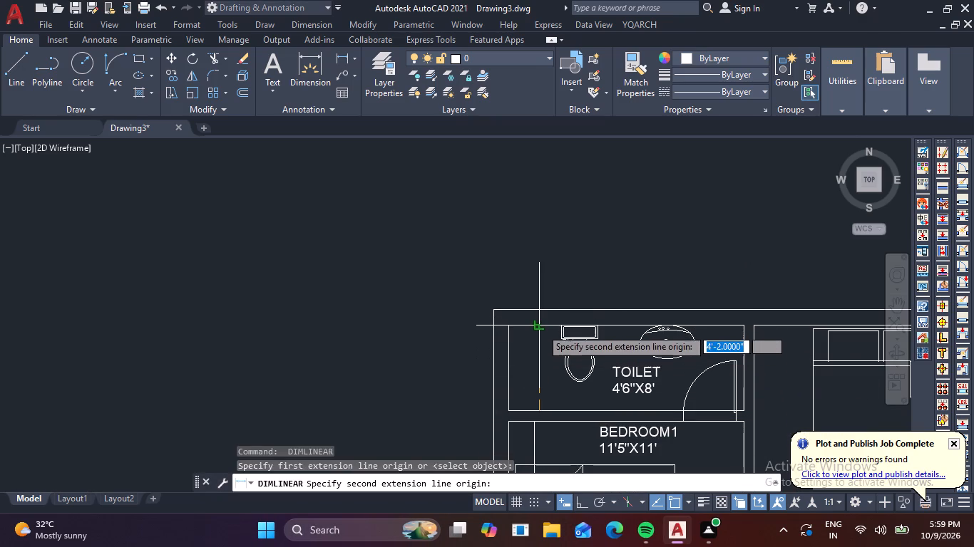
{"action": "left_click", "coordinate": [539, 323]}
{"action": "left_click", "coordinate": [539, 323]}
{"action": "key", "text": "space"}
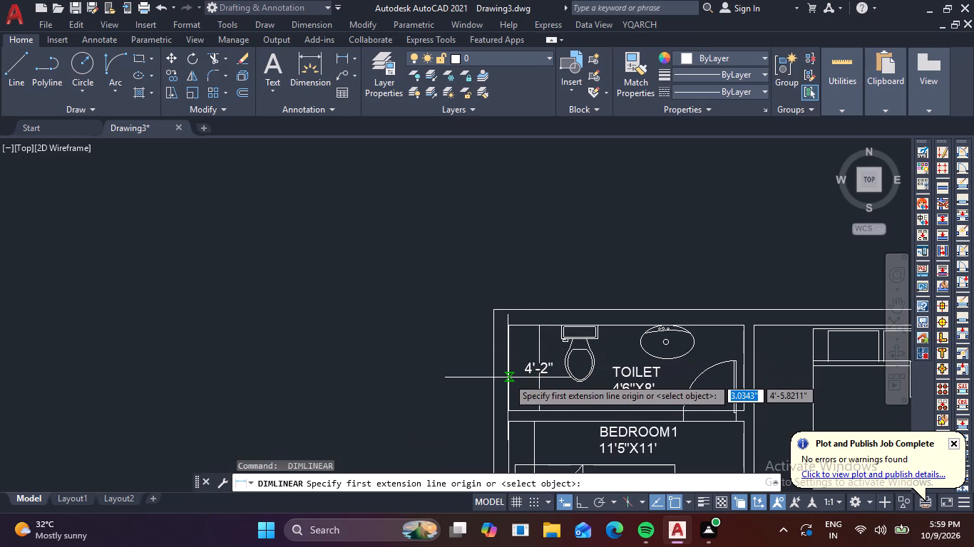
{"action": "left_click", "coordinate": [508, 377]}
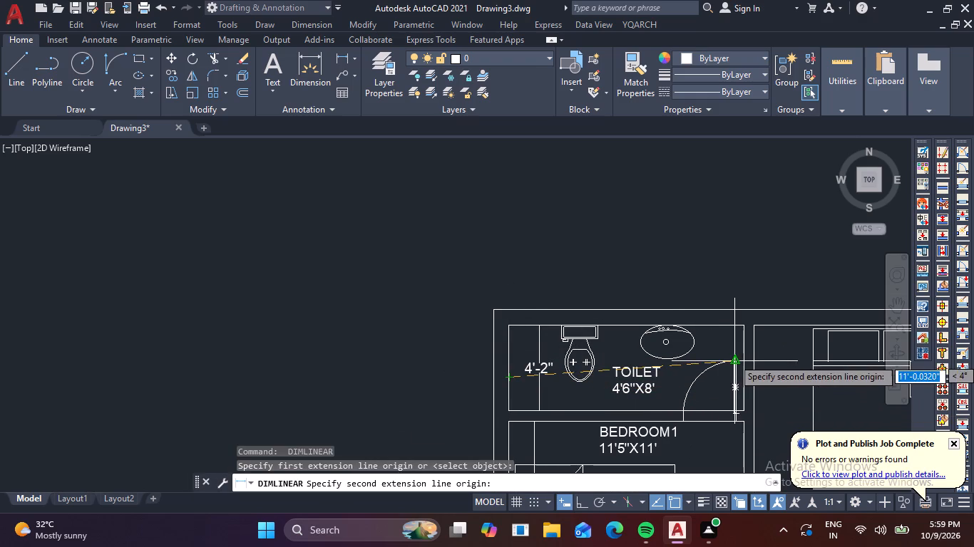
{"action": "left_click", "coordinate": [732, 380]}
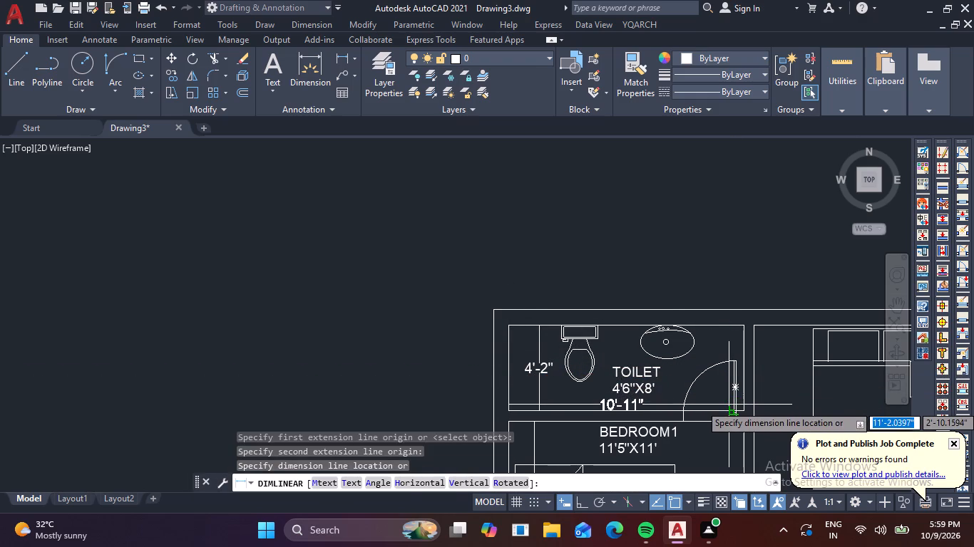
{"action": "left_click", "coordinate": [729, 404]}
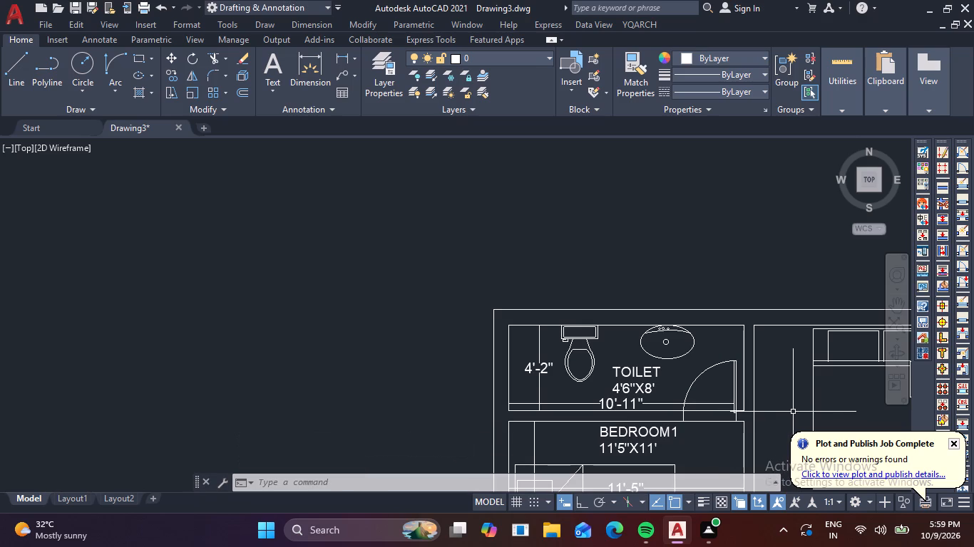
Add linear dimensions for the inside width and depth of the 11'7"X12' bedroom, wall to wall.
{"action": "scroll", "coordinate": [787, 412], "scroll_direction": "down", "scroll_amount": 1}
{"action": "middle_click_drag", "start_coordinate": [786, 412], "coordinate": [480, 341]}
{"action": "key", "text": "space"}
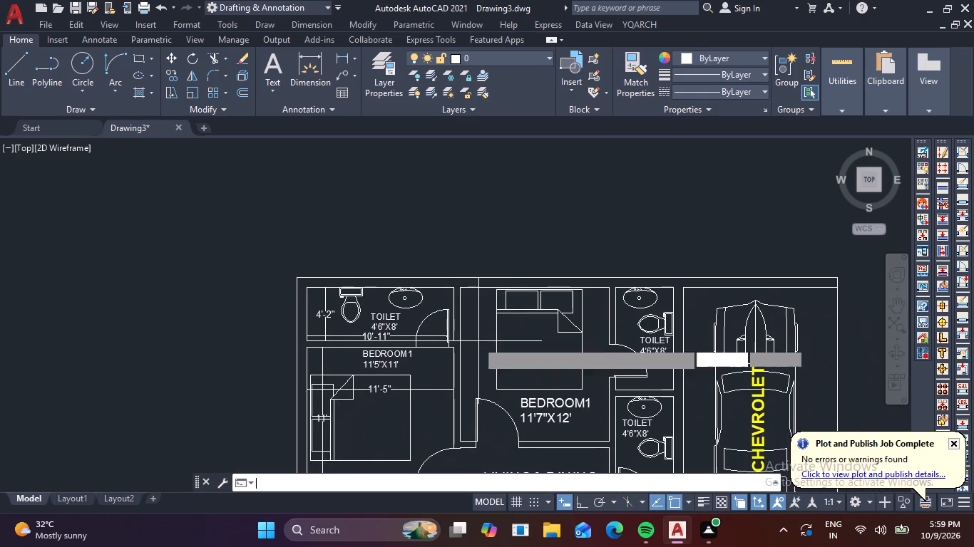
{"action": "left_click", "coordinate": [459, 324]}
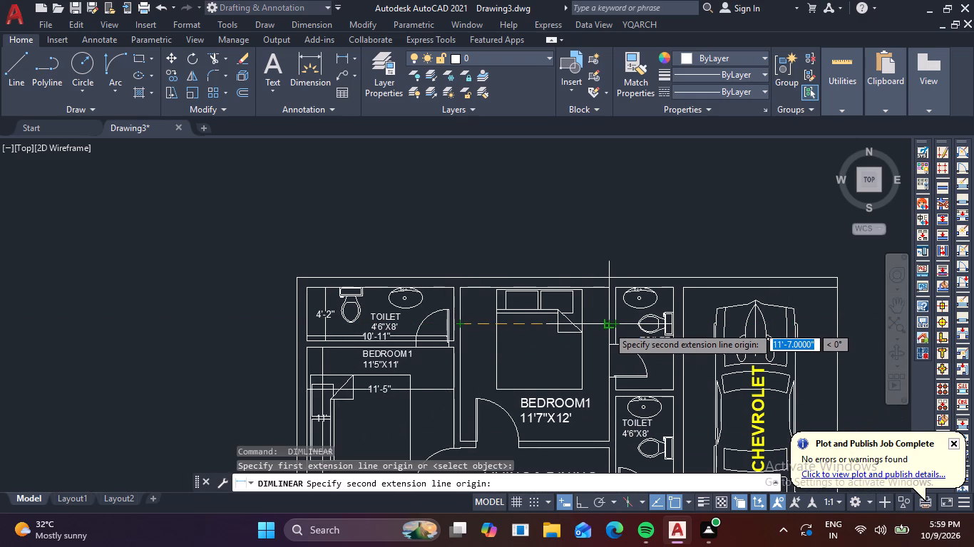
{"action": "left_click", "coordinate": [608, 326]}
{"action": "left_click", "coordinate": [603, 332]}
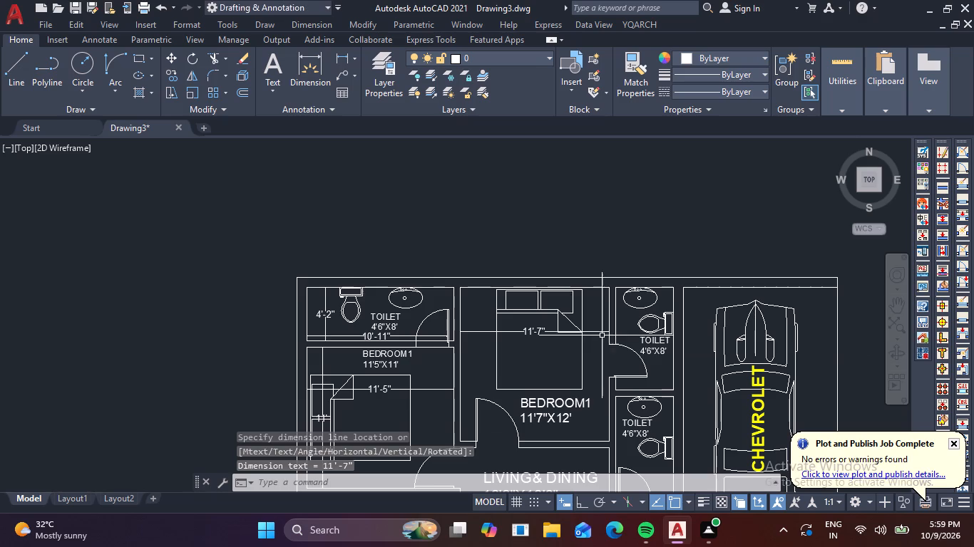
{"action": "key", "text": "space"}
{"action": "left_click", "coordinate": [585, 441]}
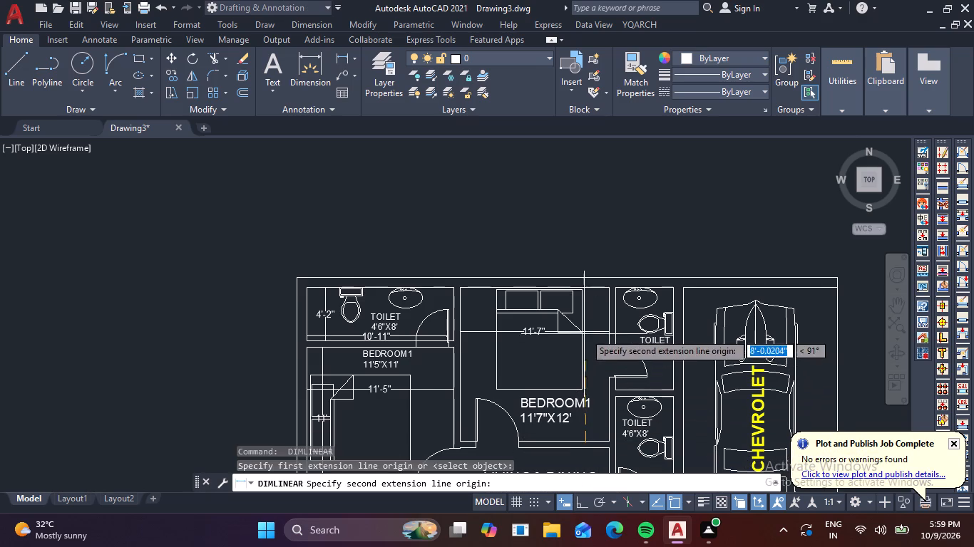
{"action": "left_click", "coordinate": [587, 291]}
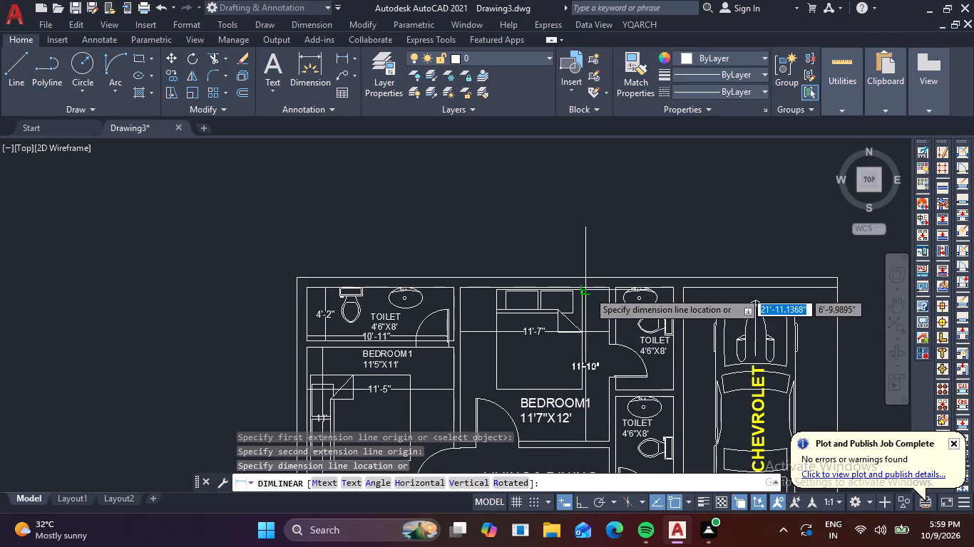
{"action": "left_click", "coordinate": [596, 297]}
Add linear dimensions for the inside width and depth of the upper toilet between the 11'7"X12' bedroom and the car parking.
{"action": "key", "text": "space"}
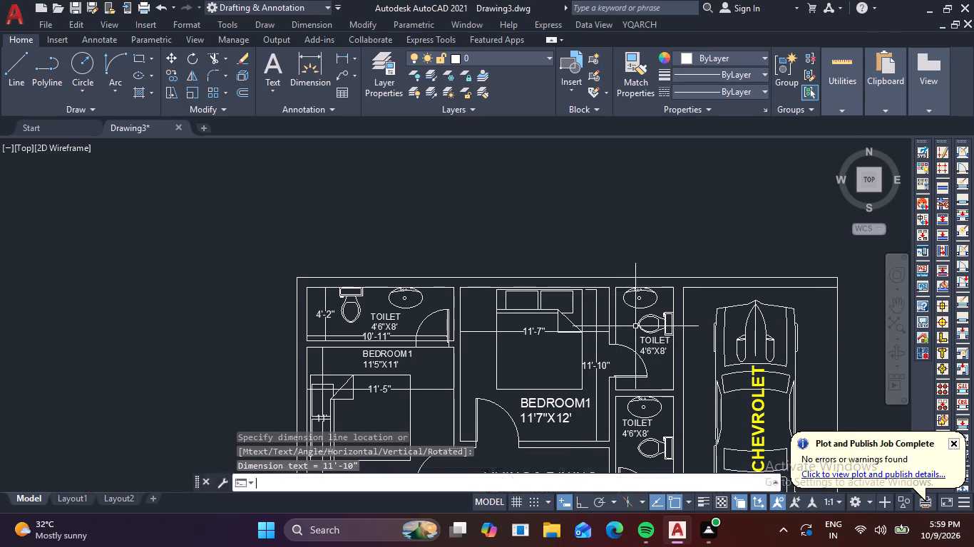
{"action": "left_click", "coordinate": [617, 323]}
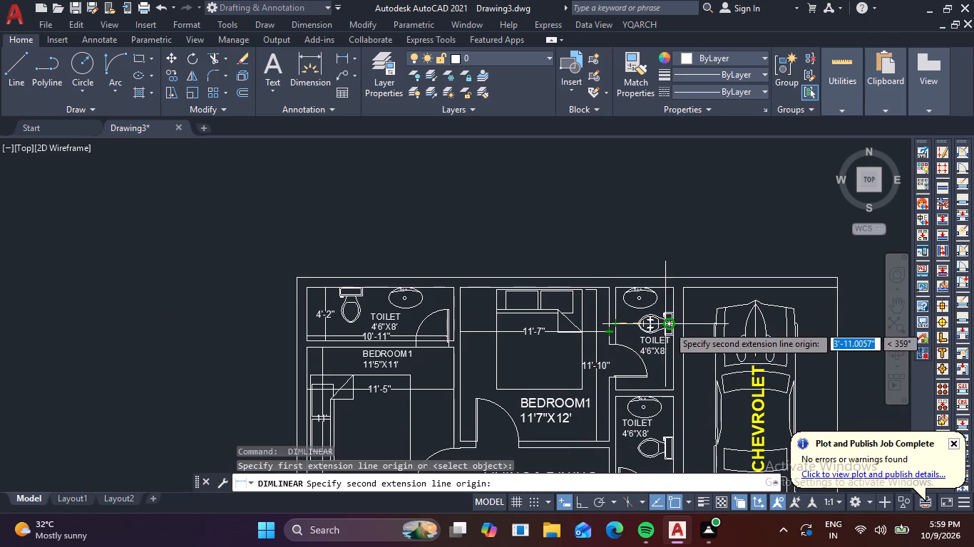
{"action": "scroll", "coordinate": [676, 325], "scroll_direction": "up", "scroll_amount": 2}
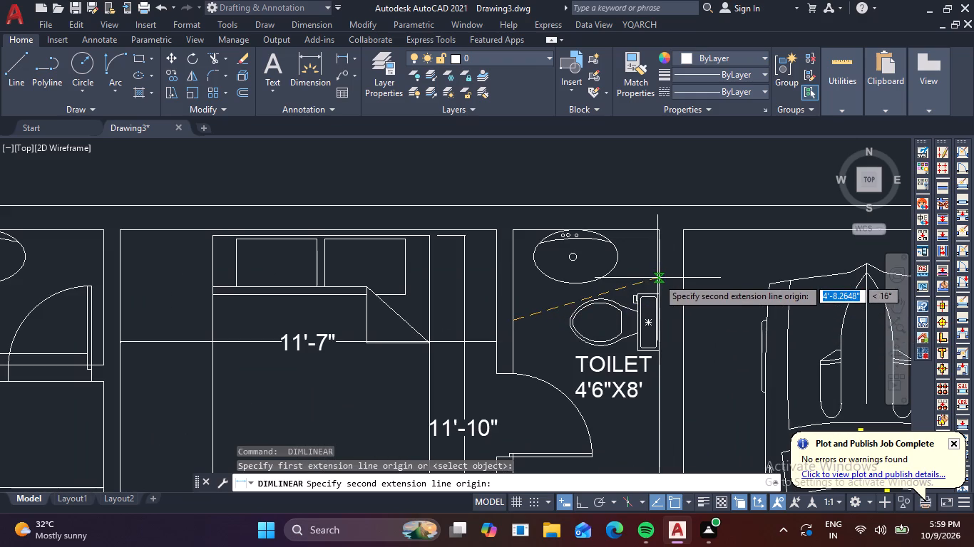
{"action": "scroll", "coordinate": [660, 335], "scroll_direction": "up", "scroll_amount": 2}
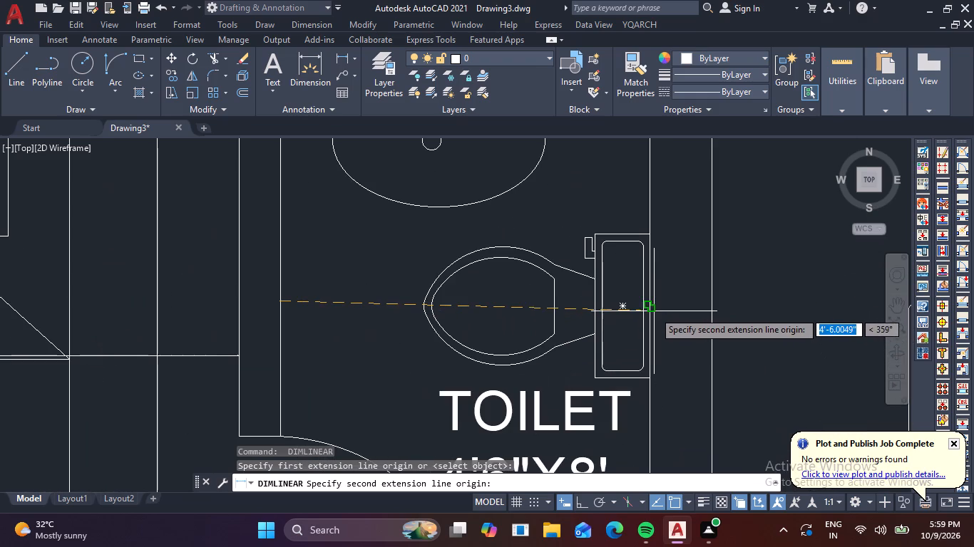
{"action": "left_click", "coordinate": [647, 309]}
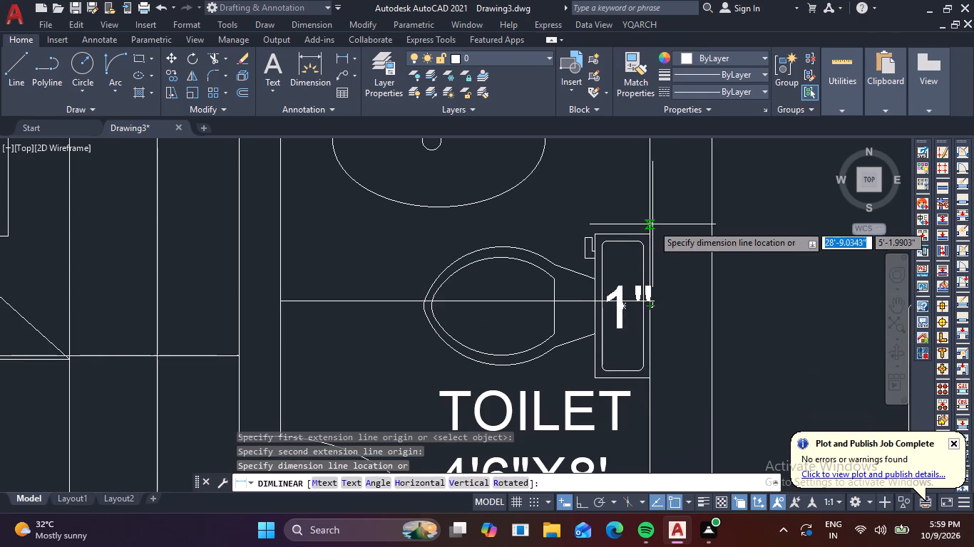
{"action": "left_click", "coordinate": [644, 189]}
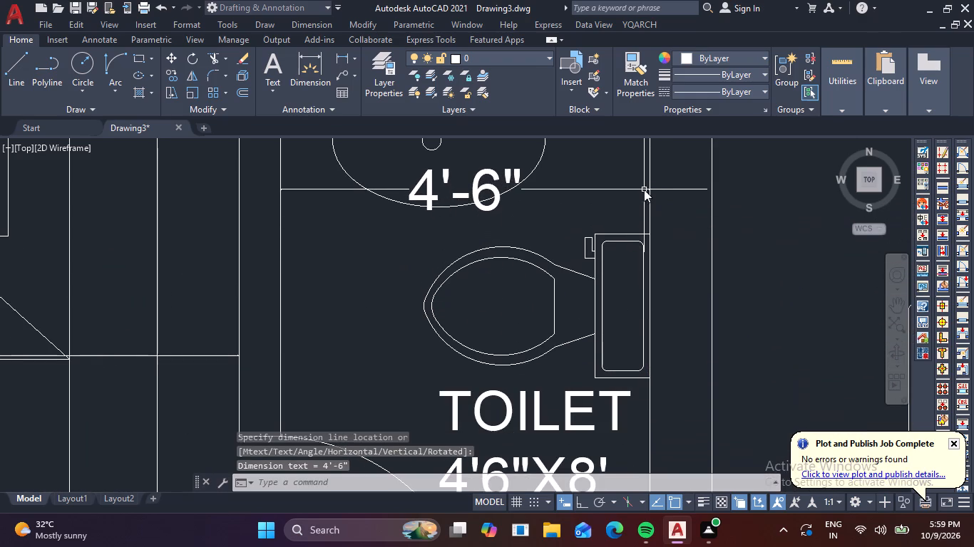
{"action": "key", "text": "space"}
{"action": "middle_click_drag", "start_coordinate": [599, 219], "coordinate": [603, 343]}
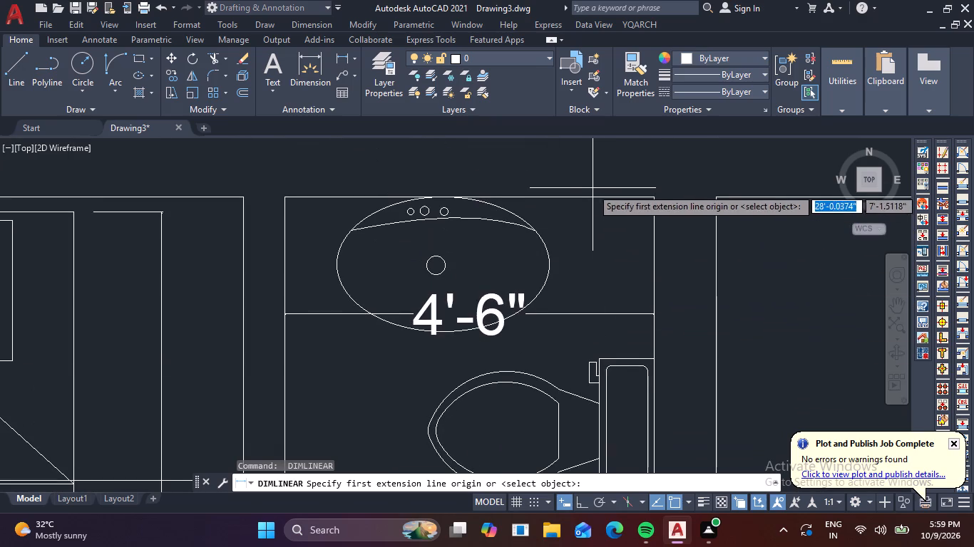
{"action": "left_click", "coordinate": [593, 196]}
{"action": "scroll", "coordinate": [616, 293], "scroll_direction": "down", "scroll_amount": 2}
{"action": "middle_click_drag", "start_coordinate": [616, 305], "coordinate": [612, 174]}
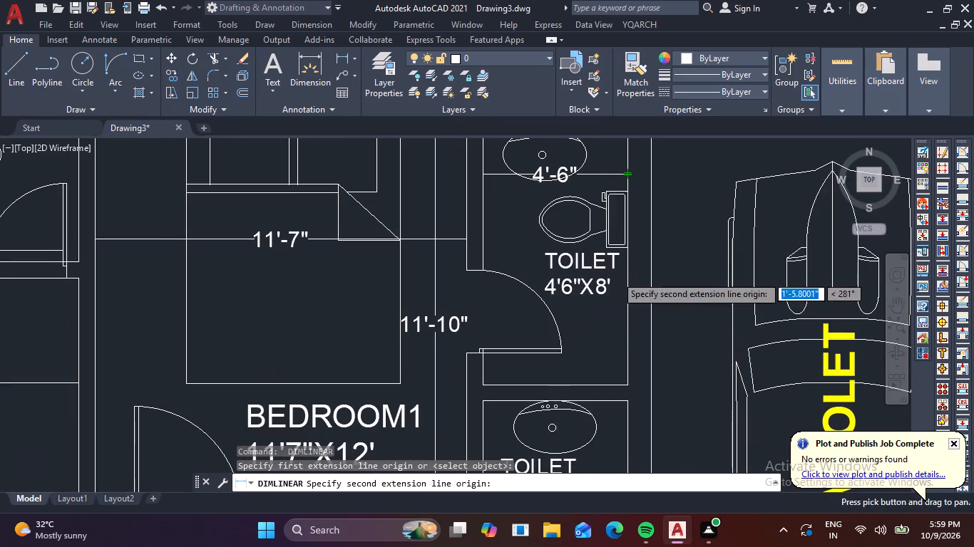
{"action": "left_click", "coordinate": [603, 387]}
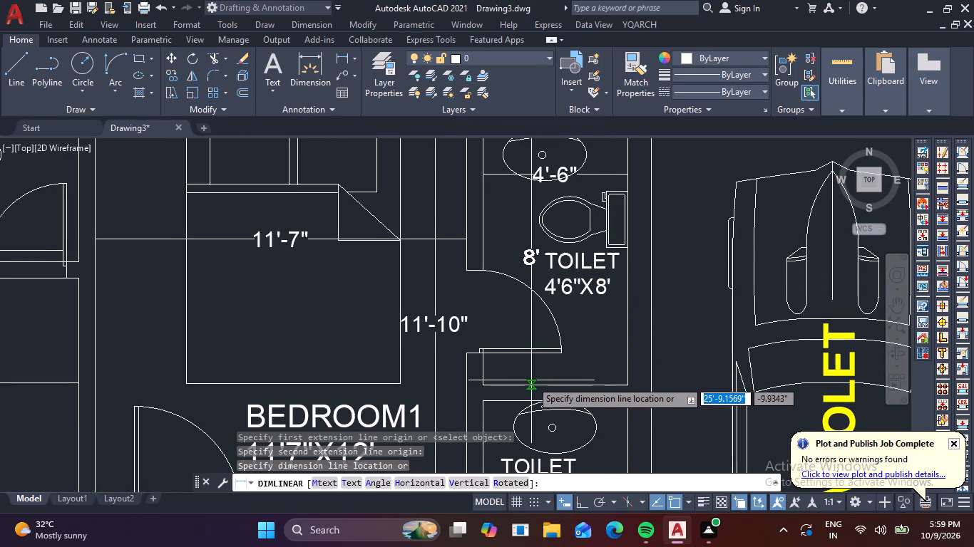
{"action": "left_click", "coordinate": [526, 380]}
Add linear dimensions for the inside width and depth of the lower toilet, directly below the one already dimensioned.
{"action": "middle_click_drag", "start_coordinate": [567, 386], "coordinate": [618, 120]}
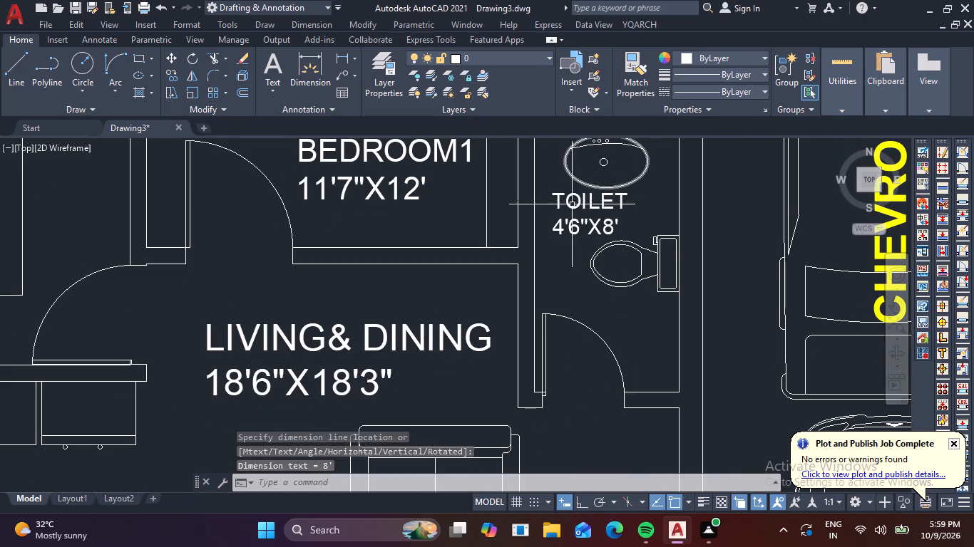
{"action": "key", "text": "space"}
{"action": "left_click", "coordinate": [534, 183]}
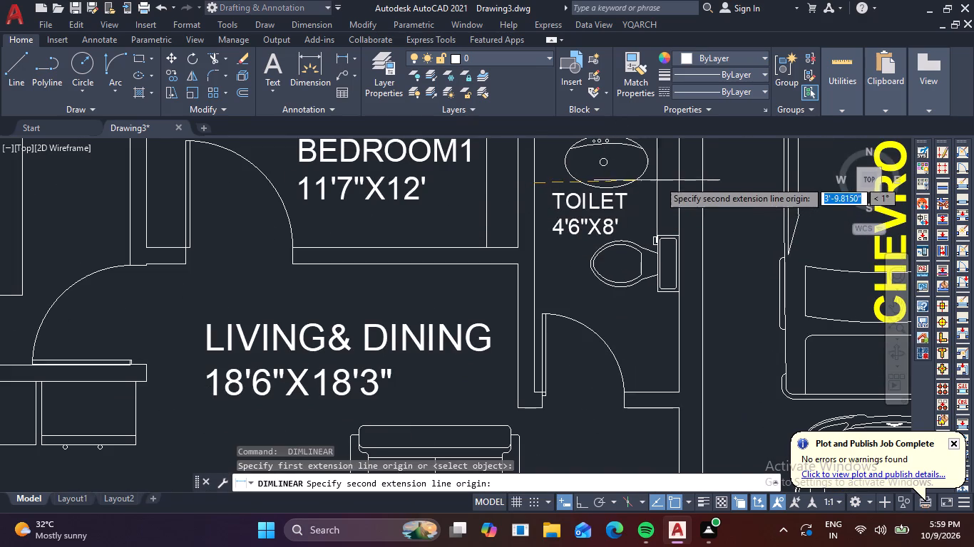
{"action": "left_click", "coordinate": [681, 185]}
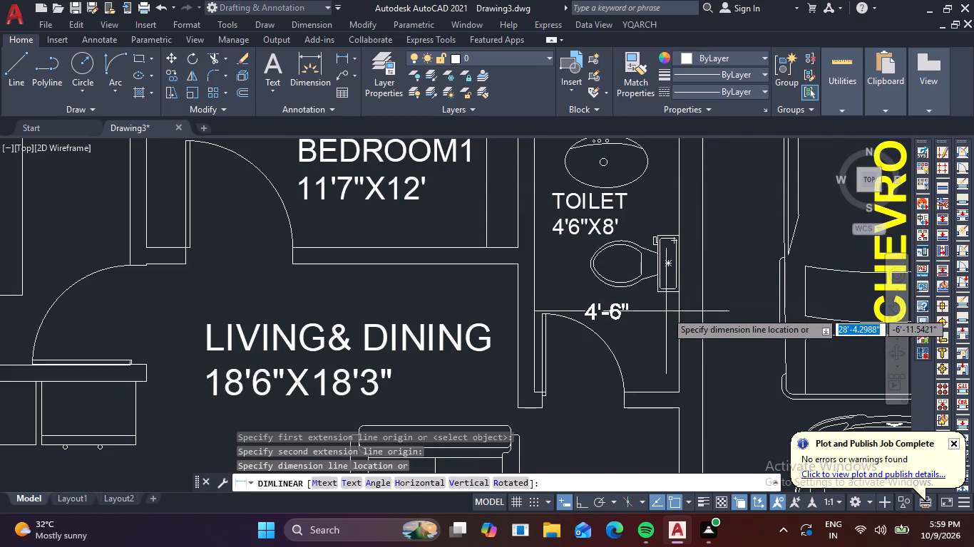
{"action": "left_click", "coordinate": [667, 312]}
{"action": "middle_click_drag", "start_coordinate": [669, 234], "coordinate": [660, 325]}
{"action": "key", "text": "space"}
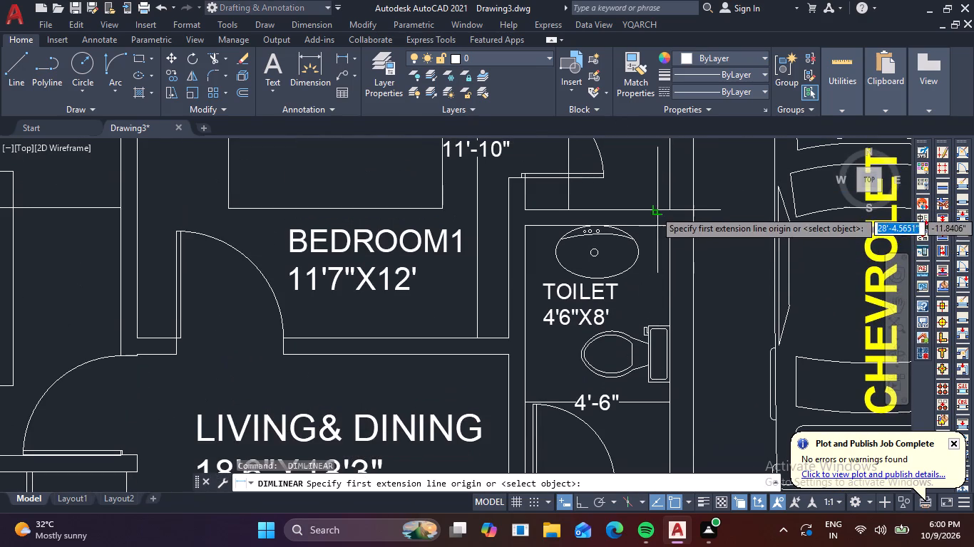
{"action": "left_click", "coordinate": [652, 224]}
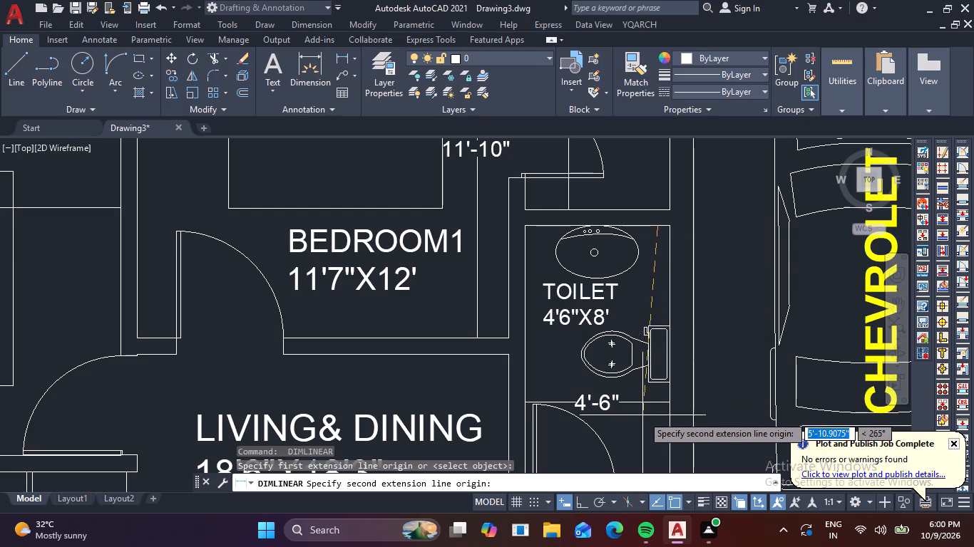
{"action": "middle_click_drag", "start_coordinate": [642, 415], "coordinate": [629, 341]}
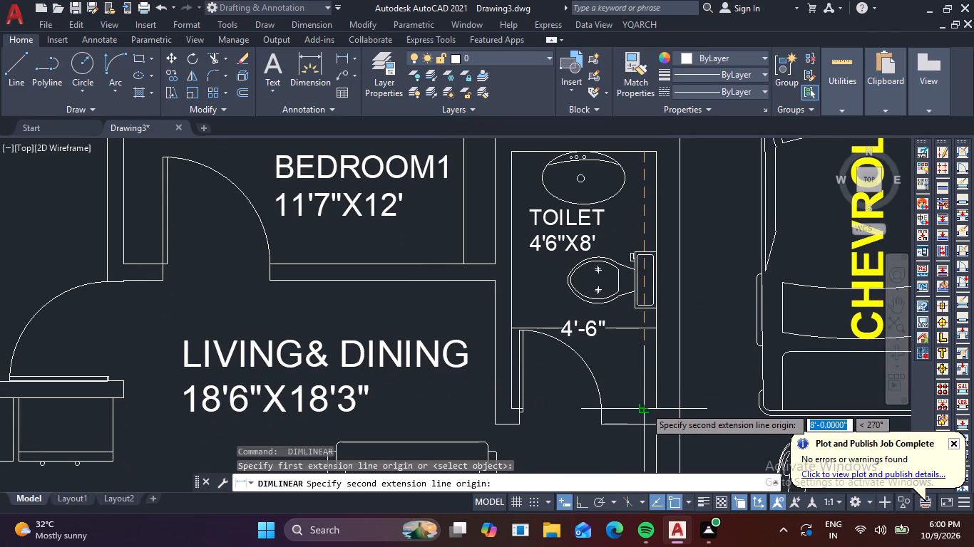
{"action": "left_click", "coordinate": [645, 407]}
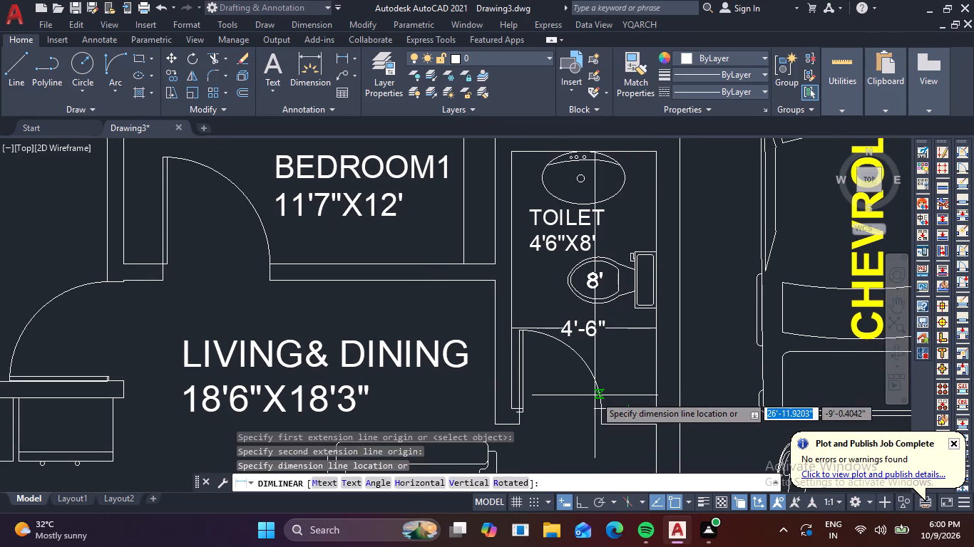
{"action": "left_click", "coordinate": [595, 395]}
Add linear dimensions in the living and dining room: width from the kitchen wall to the outer wall, depth from the 12'11"X10' bedroom wall to the toilet wall.
{"action": "middle_click_drag", "start_coordinate": [614, 416], "coordinate": [720, 154]}
{"action": "scroll", "coordinate": [722, 146], "scroll_direction": "down", "scroll_amount": 1}
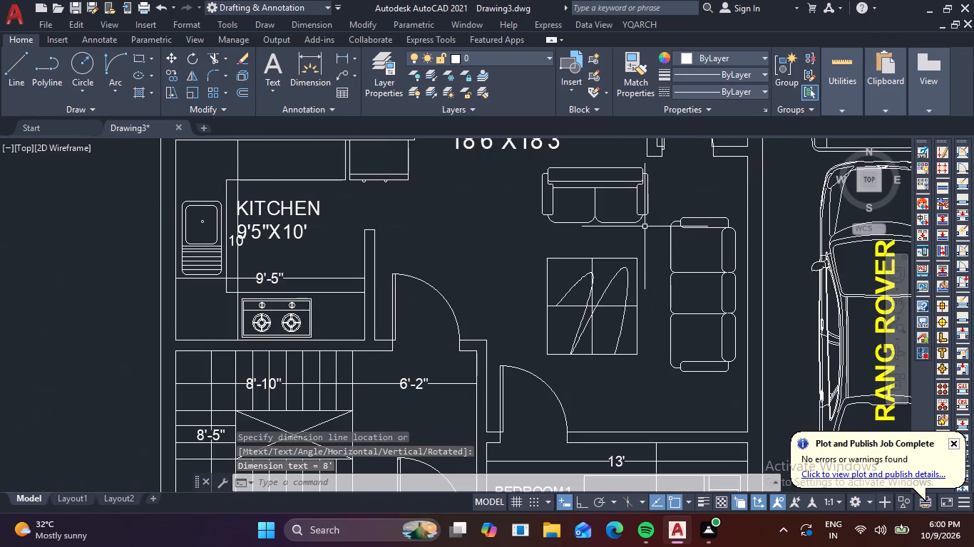
{"action": "key", "text": "space"}
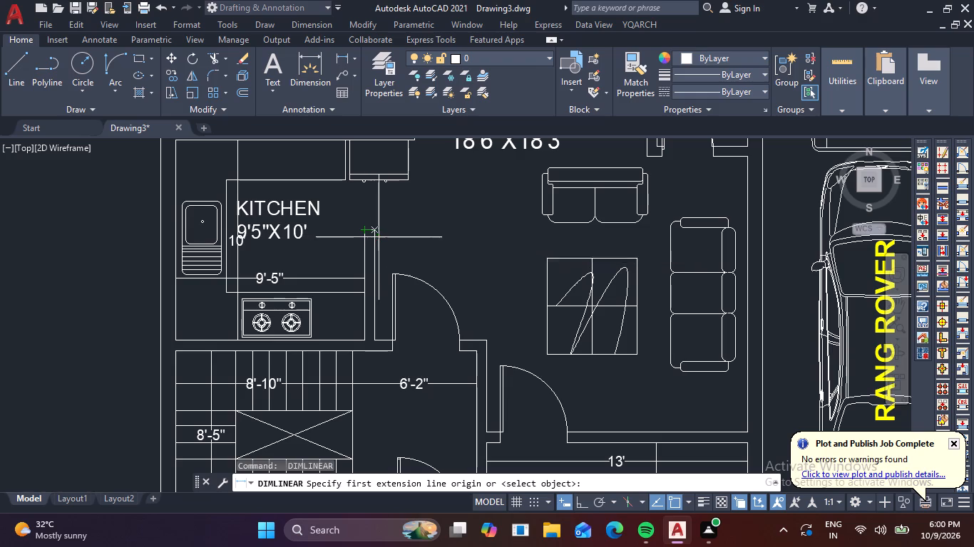
{"action": "left_click", "coordinate": [377, 235]}
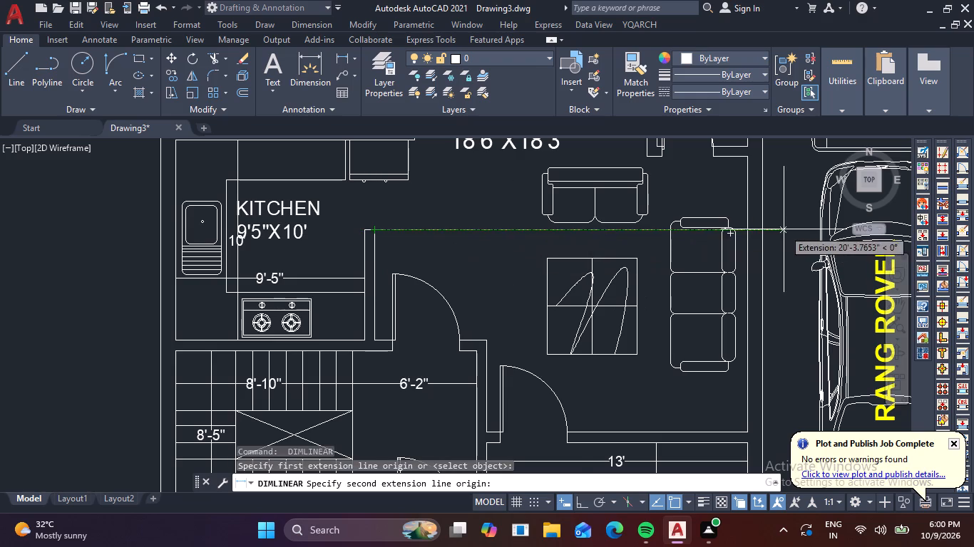
{"action": "left_click", "coordinate": [745, 231]}
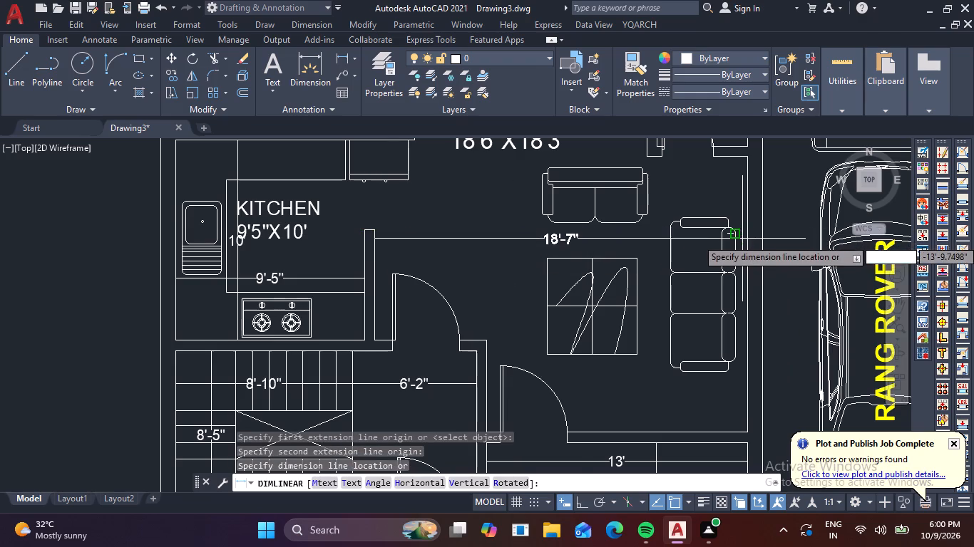
{"action": "left_click", "coordinate": [741, 241]}
{"action": "key", "text": "space"}
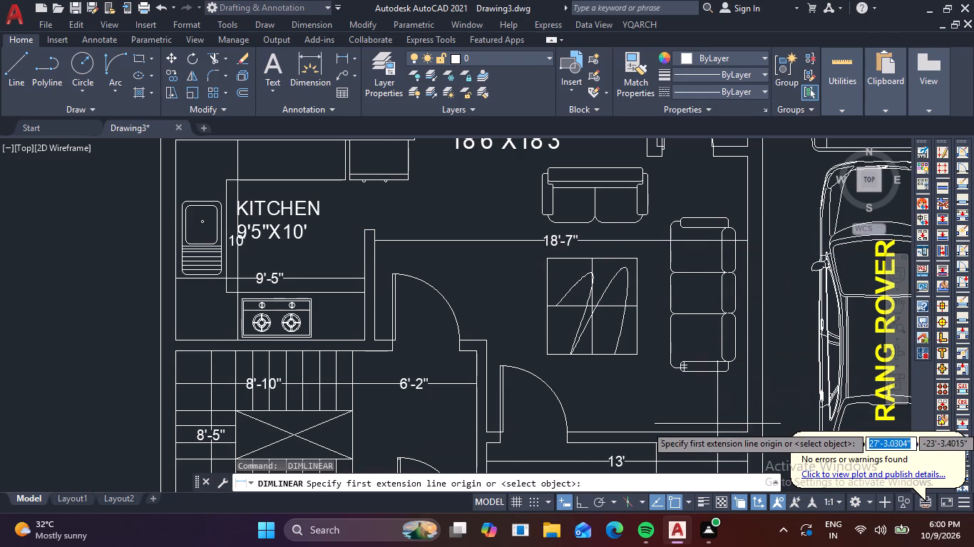
{"action": "left_click", "coordinate": [728, 433]}
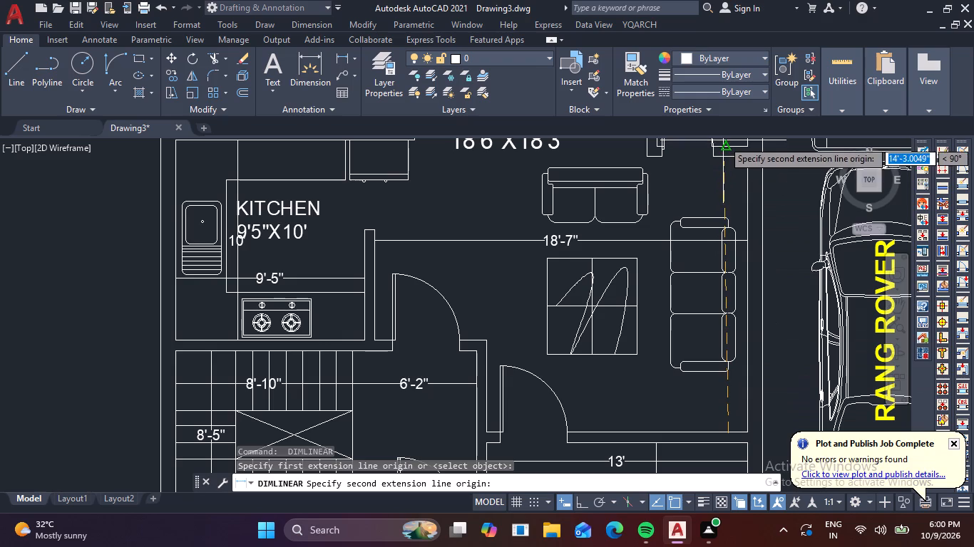
{"action": "left_click", "coordinate": [725, 157]}
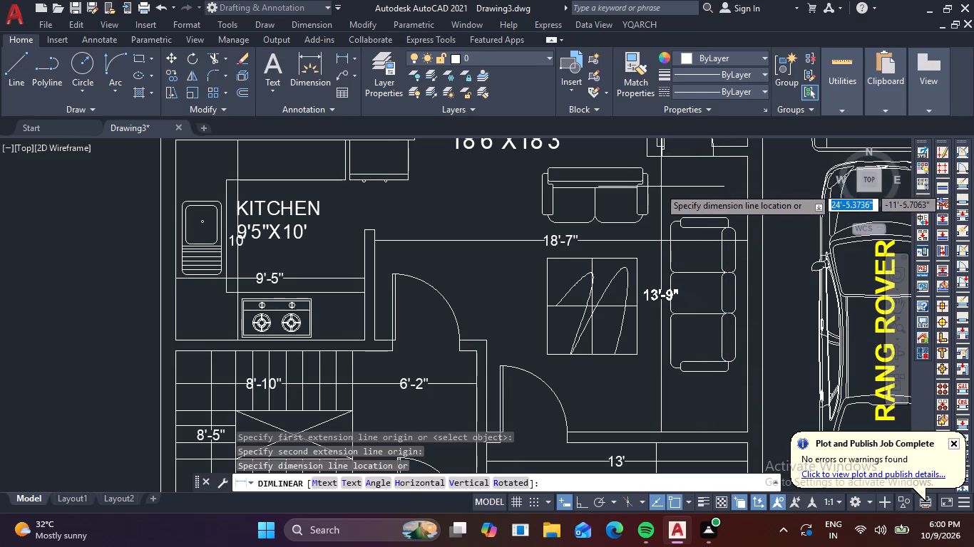
{"action": "left_click", "coordinate": [657, 189]}
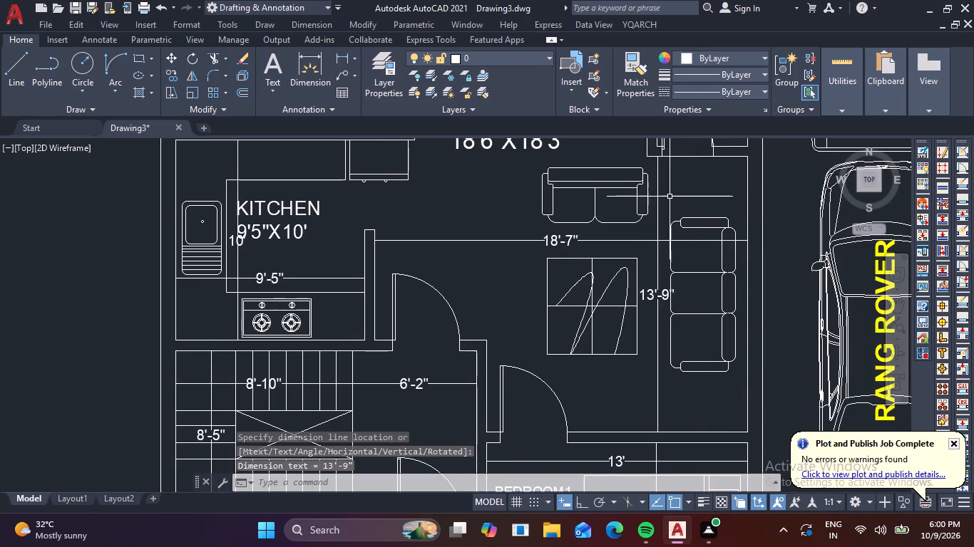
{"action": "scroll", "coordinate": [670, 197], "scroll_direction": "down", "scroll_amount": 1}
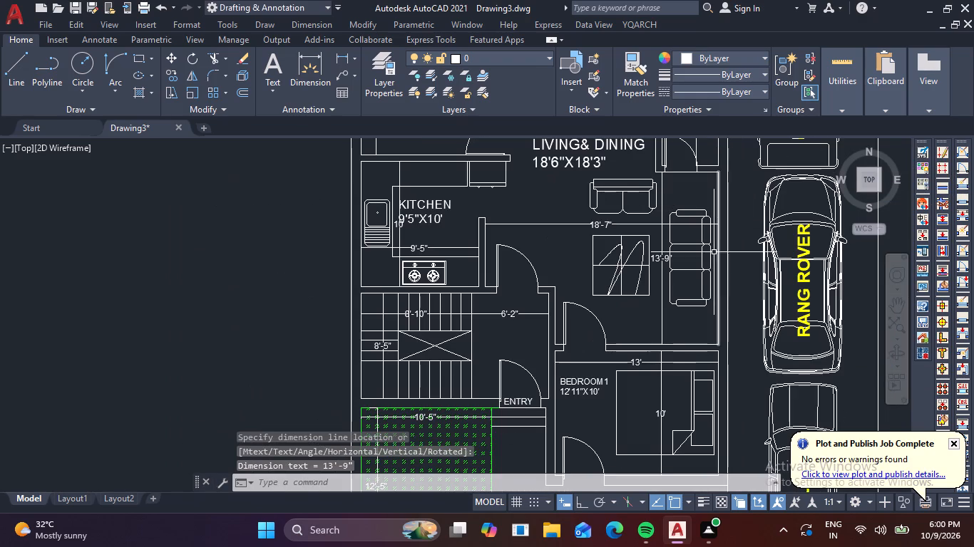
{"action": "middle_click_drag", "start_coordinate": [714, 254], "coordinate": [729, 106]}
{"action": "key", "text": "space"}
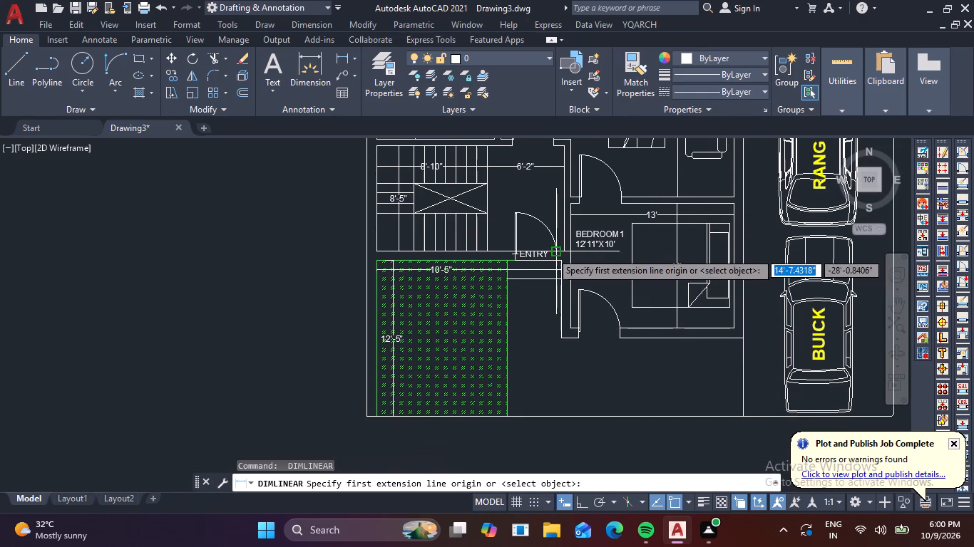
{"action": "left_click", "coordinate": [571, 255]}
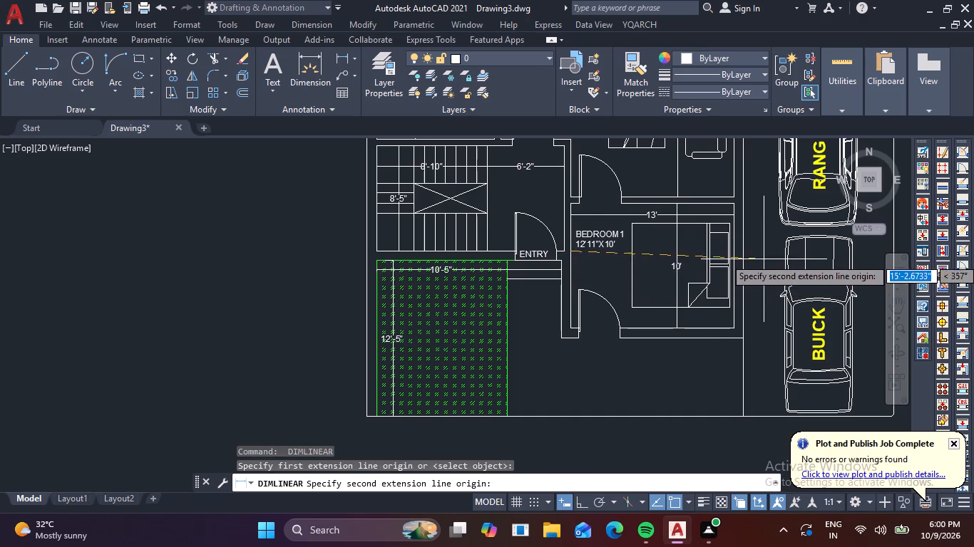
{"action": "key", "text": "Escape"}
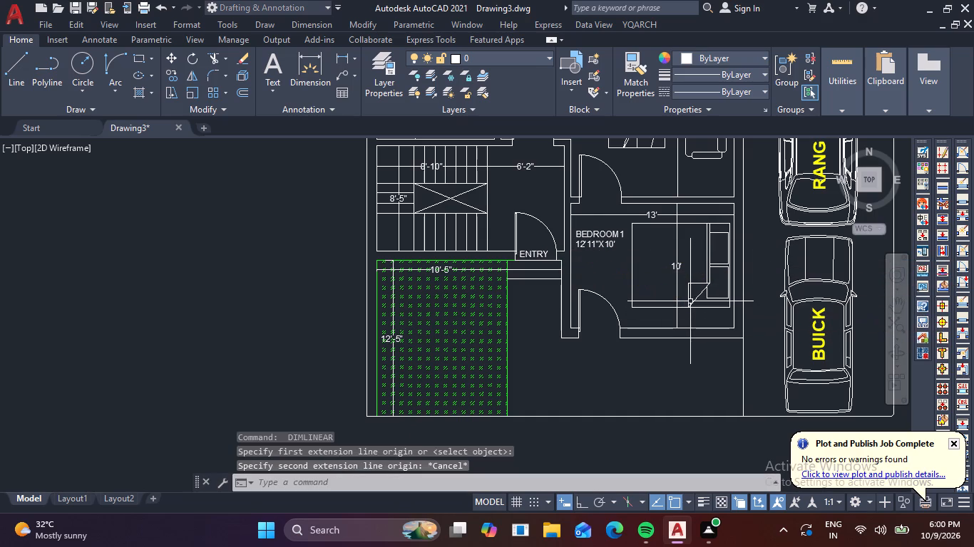
Add a vertical linear dimension from the outer wall below the 12'11"X10' bedroom down to the plot boundary.
{"action": "key", "text": "space"}
{"action": "left_click", "coordinate": [648, 339]}
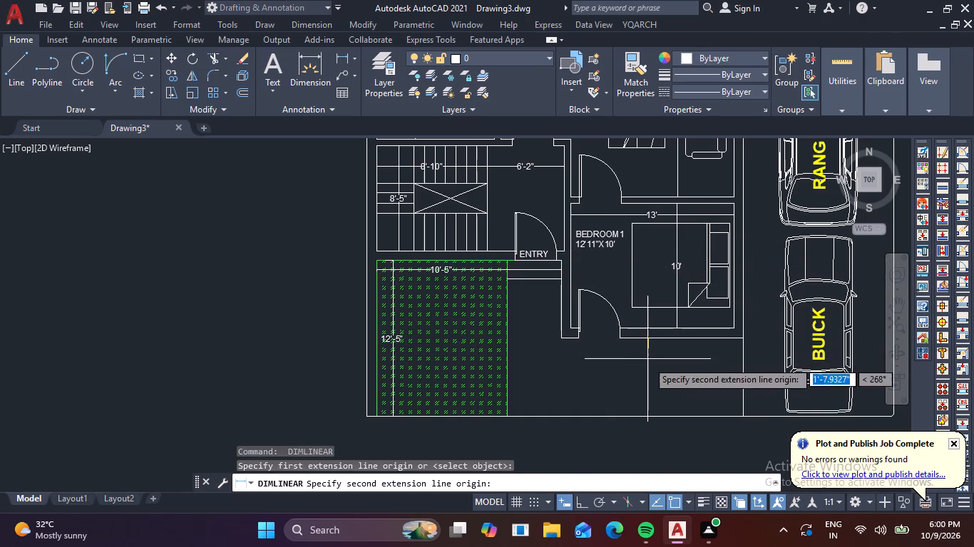
{"action": "left_click", "coordinate": [648, 413]}
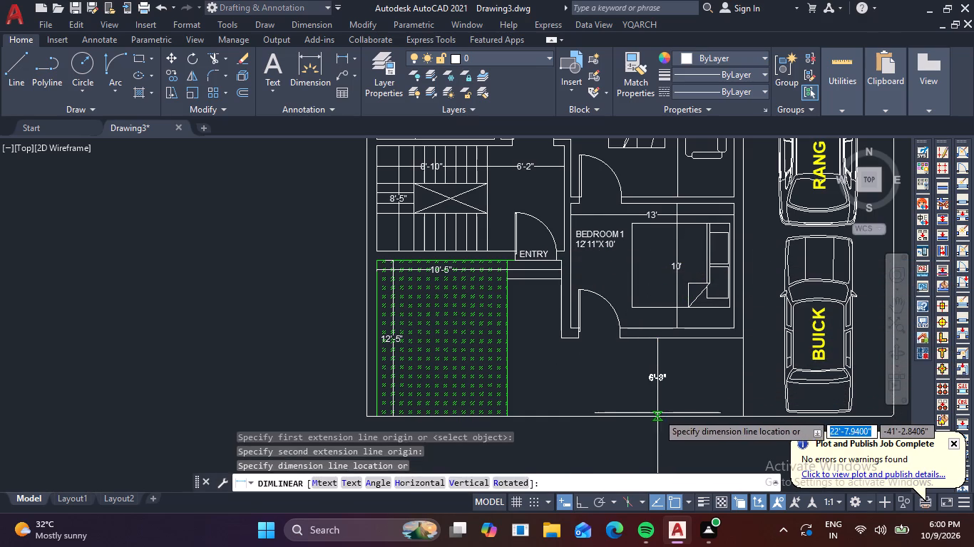
{"action": "left_click", "coordinate": [657, 413]}
Add a linear dimension for the car parking width in front of the CHEVROLET, from the toilet's outer wall to the plot boundary.
{"action": "key", "text": "space"}
{"action": "middle_click_drag", "start_coordinate": [794, 328], "coordinate": [638, 546]}
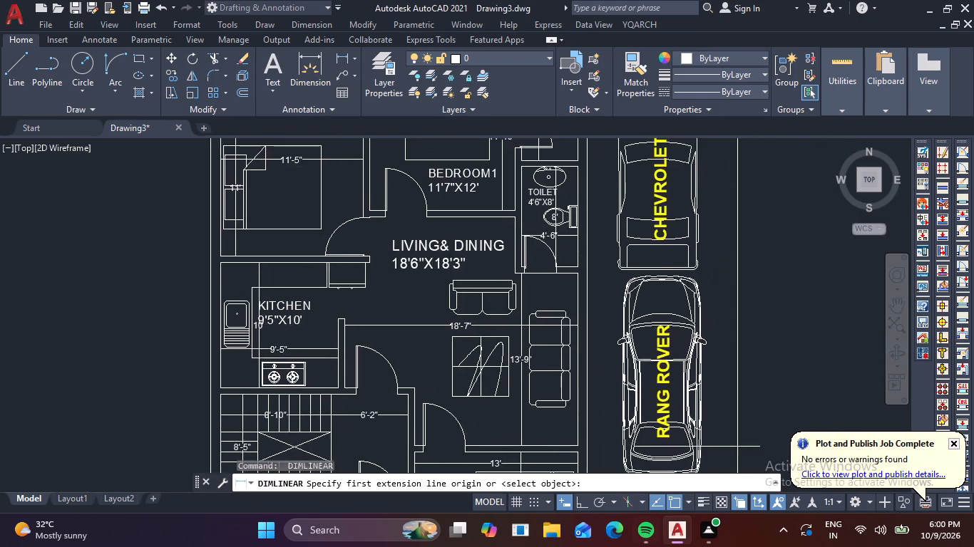
{"action": "middle_click_drag", "start_coordinate": [690, 254], "coordinate": [667, 464]}
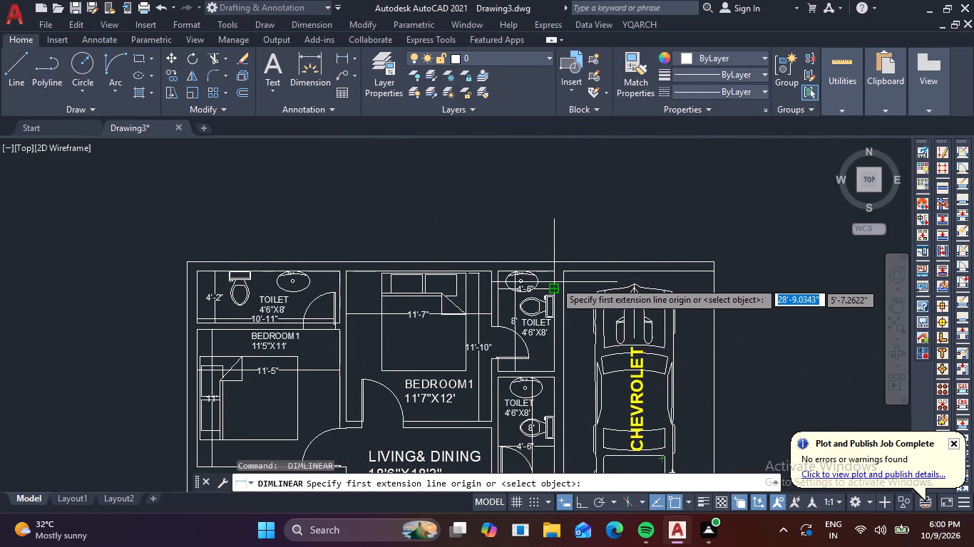
{"action": "left_click", "coordinate": [560, 279]}
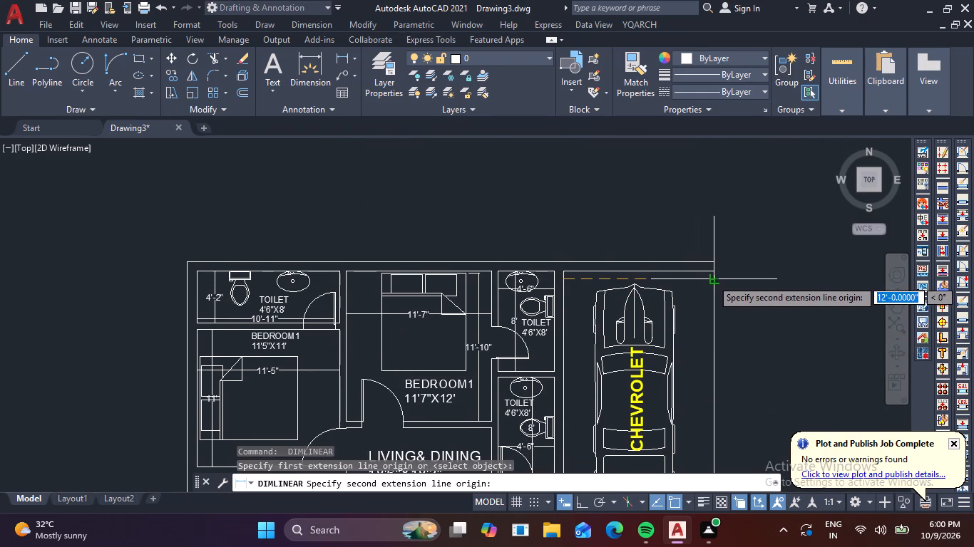
{"action": "left_click", "coordinate": [712, 276]}
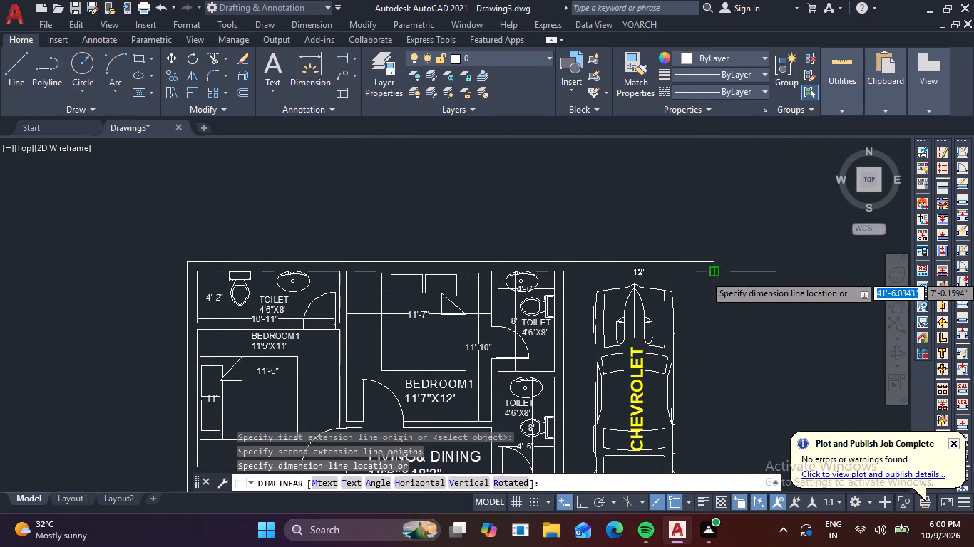
{"action": "left_click", "coordinate": [712, 281]}
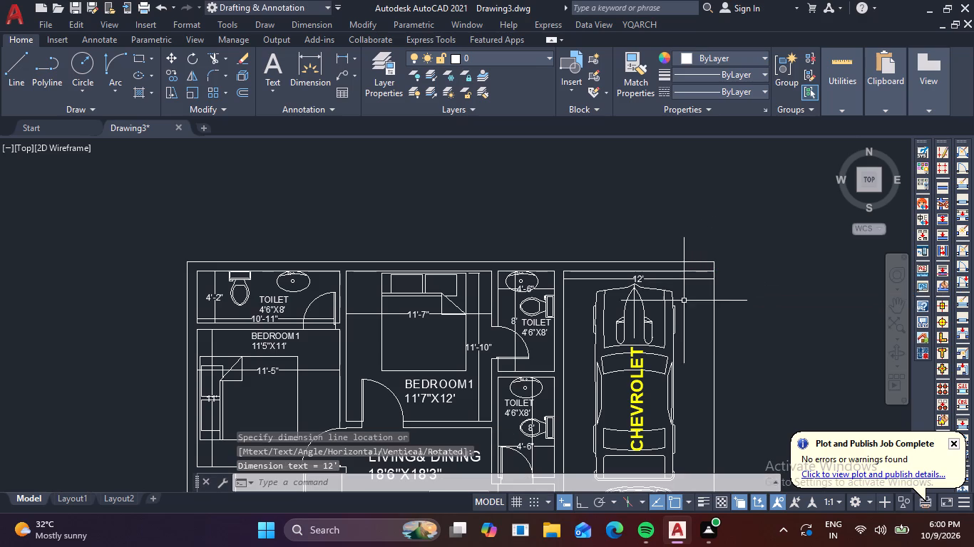
{"action": "key", "text": "Escape"}
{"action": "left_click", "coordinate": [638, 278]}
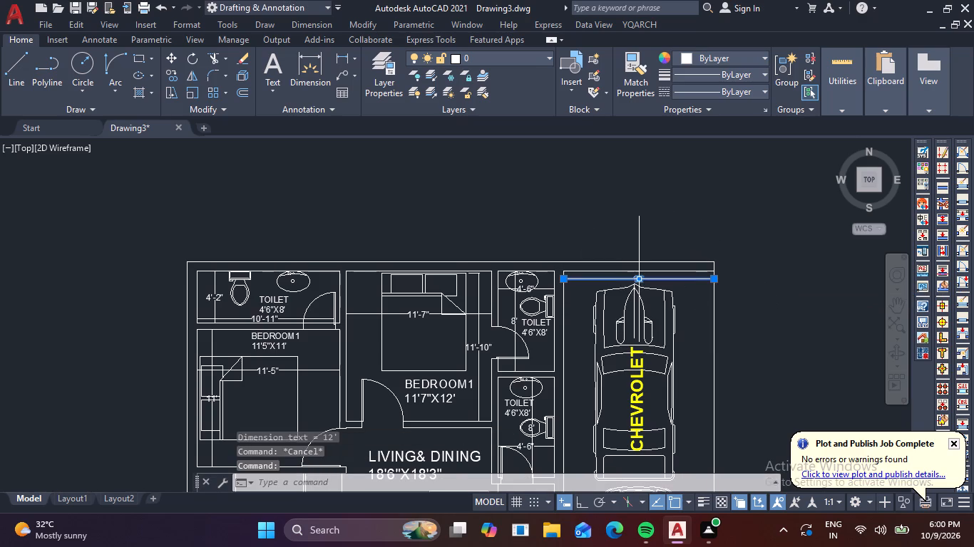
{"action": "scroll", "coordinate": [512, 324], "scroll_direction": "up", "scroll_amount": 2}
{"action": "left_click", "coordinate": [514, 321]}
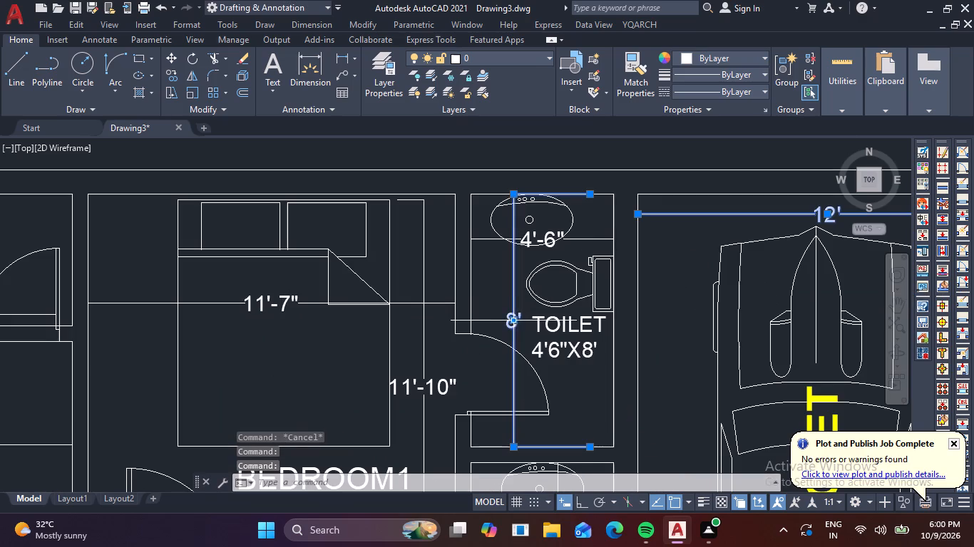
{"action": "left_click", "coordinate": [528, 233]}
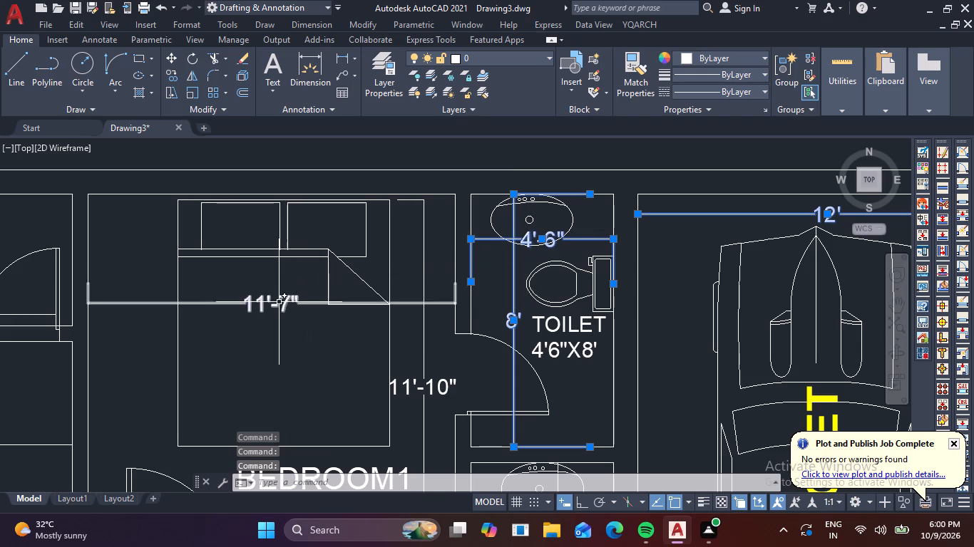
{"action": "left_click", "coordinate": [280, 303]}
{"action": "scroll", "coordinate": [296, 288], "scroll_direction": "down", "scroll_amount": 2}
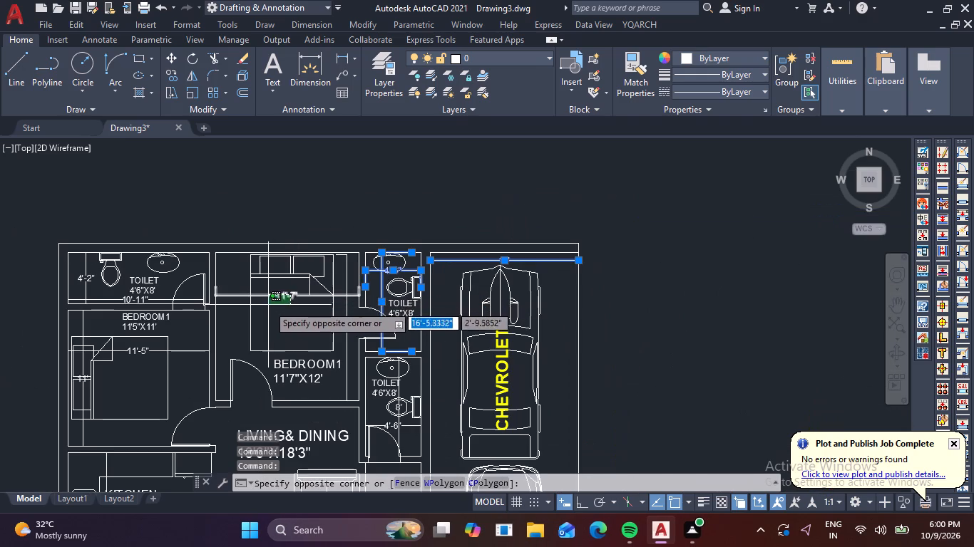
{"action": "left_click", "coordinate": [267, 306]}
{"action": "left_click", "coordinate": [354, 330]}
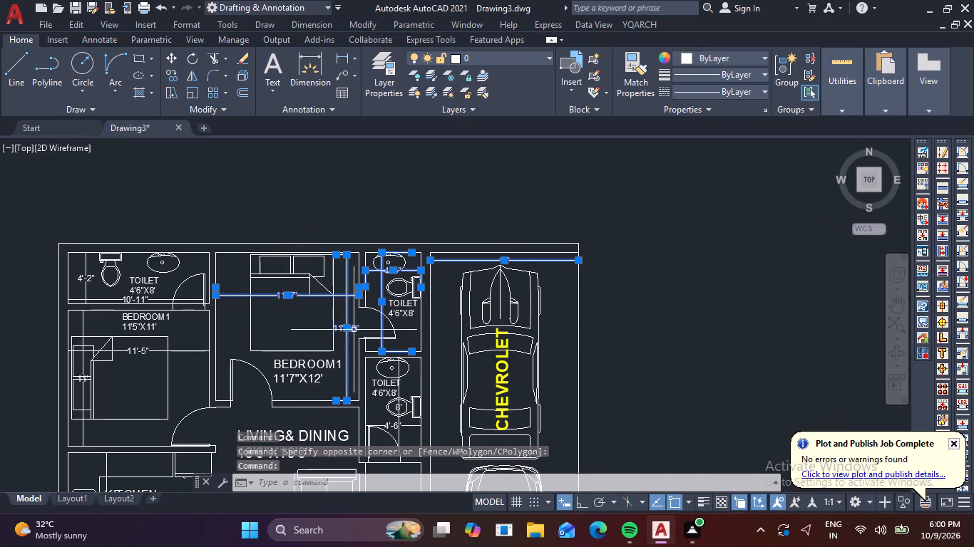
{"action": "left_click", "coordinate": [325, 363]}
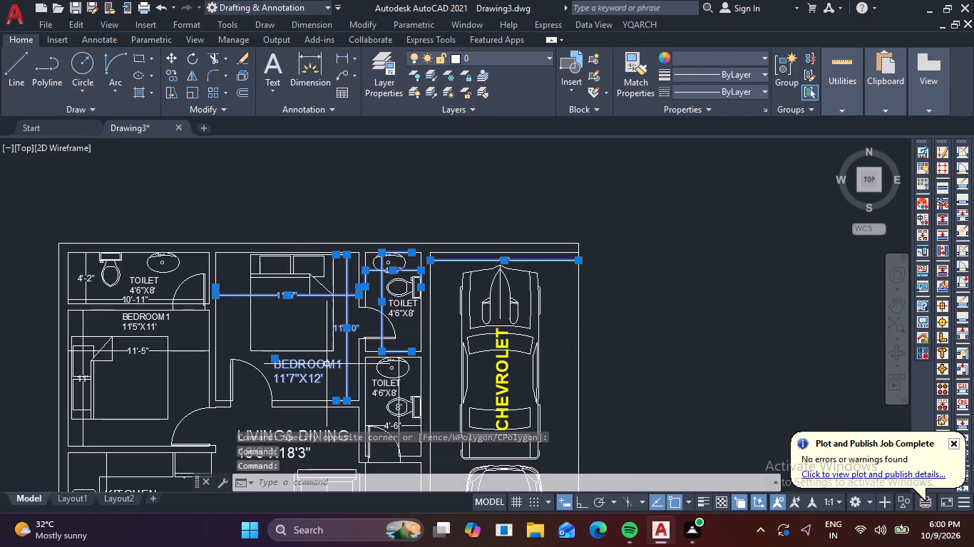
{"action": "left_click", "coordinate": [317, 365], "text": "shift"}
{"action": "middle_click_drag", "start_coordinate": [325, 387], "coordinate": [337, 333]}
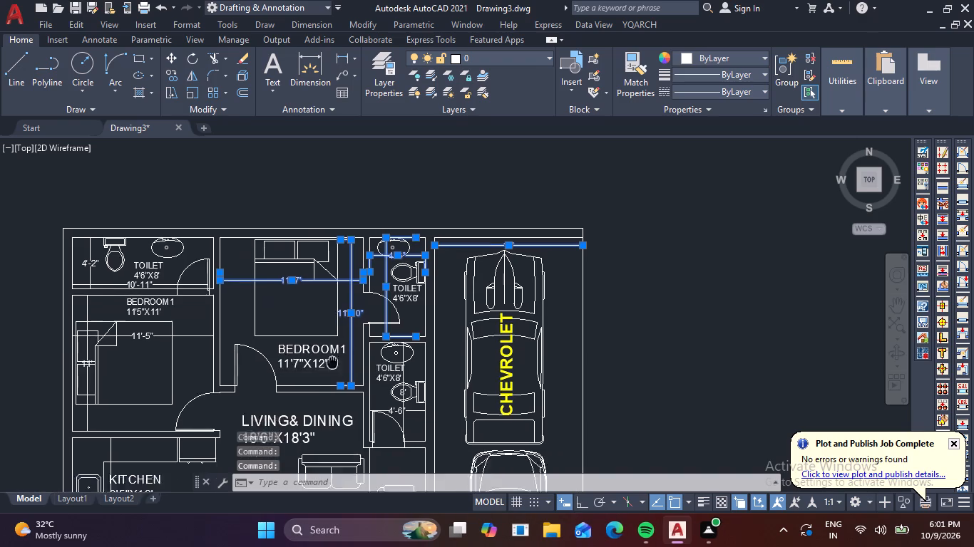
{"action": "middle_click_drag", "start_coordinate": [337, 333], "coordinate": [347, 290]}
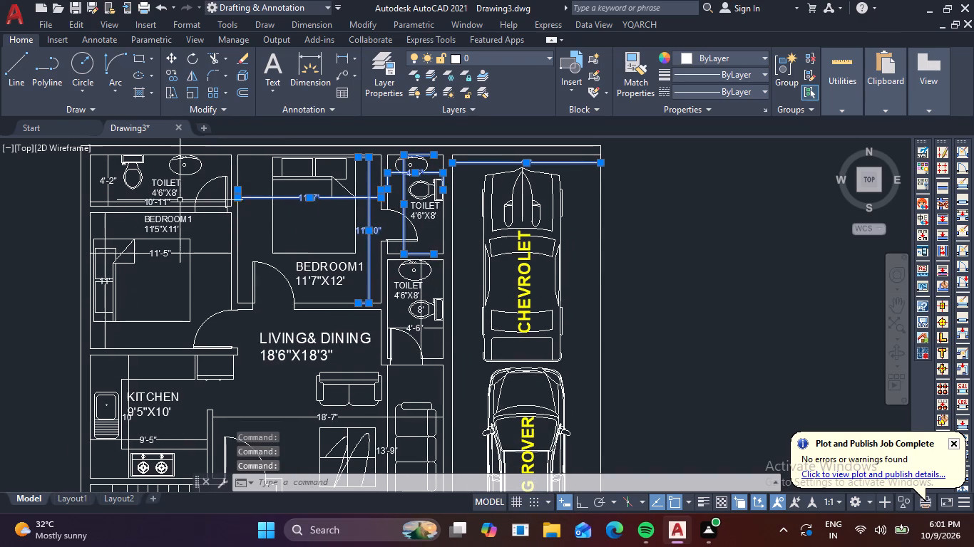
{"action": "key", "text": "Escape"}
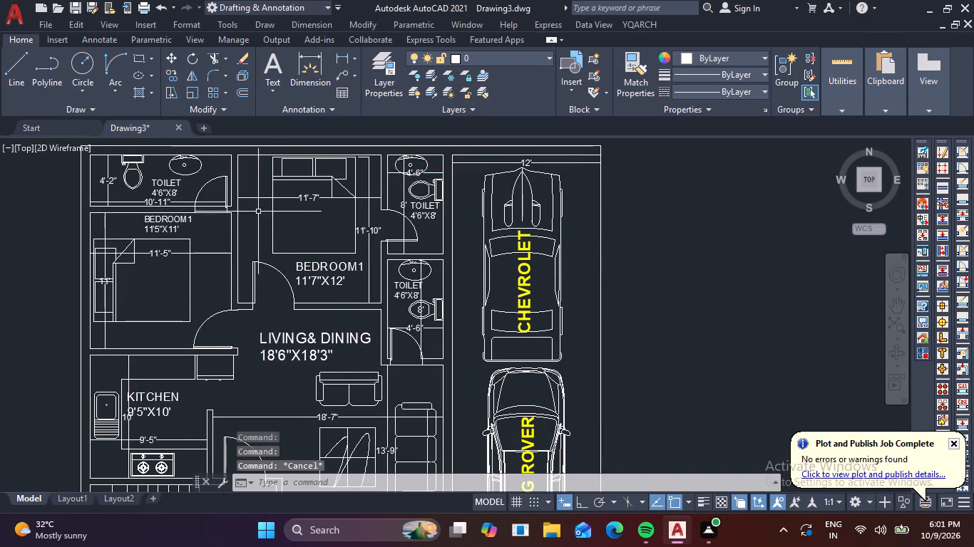
Modify the Standard dimension style so that dimension lines, extension lines and dimension text are all Green.
{"action": "key", "text": "Escape"}
{"action": "key", "text": "Escape"}
{"action": "key", "text": "d"}
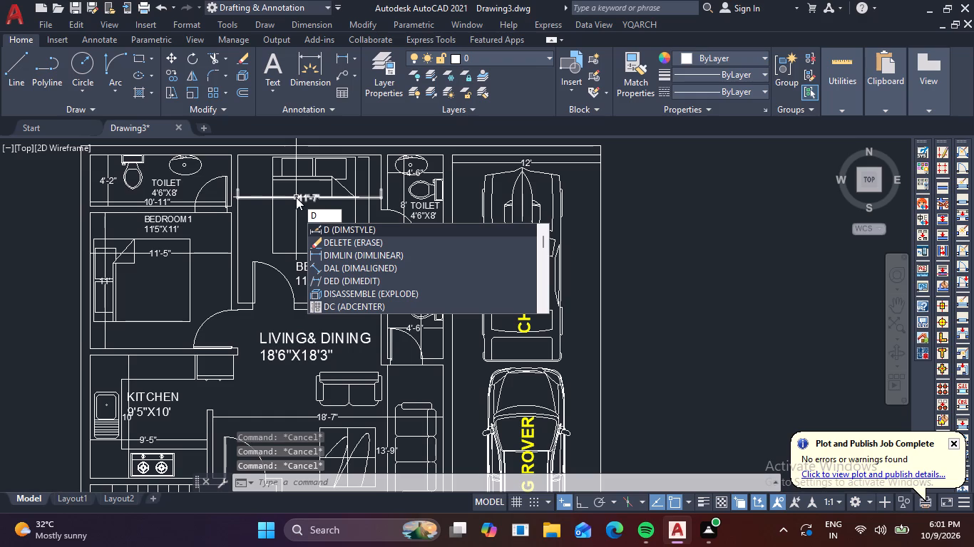
{"action": "key", "text": "Return"}
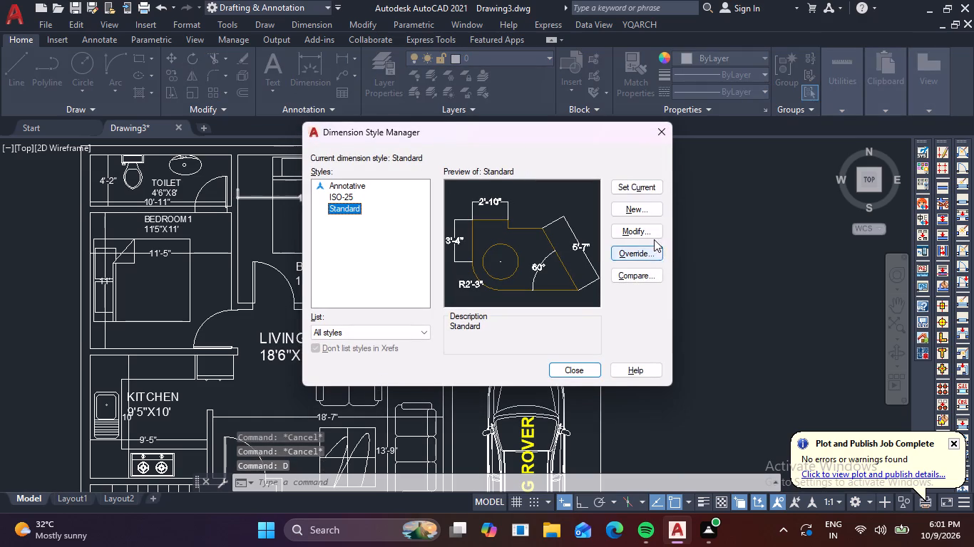
{"action": "left_click", "coordinate": [650, 229]}
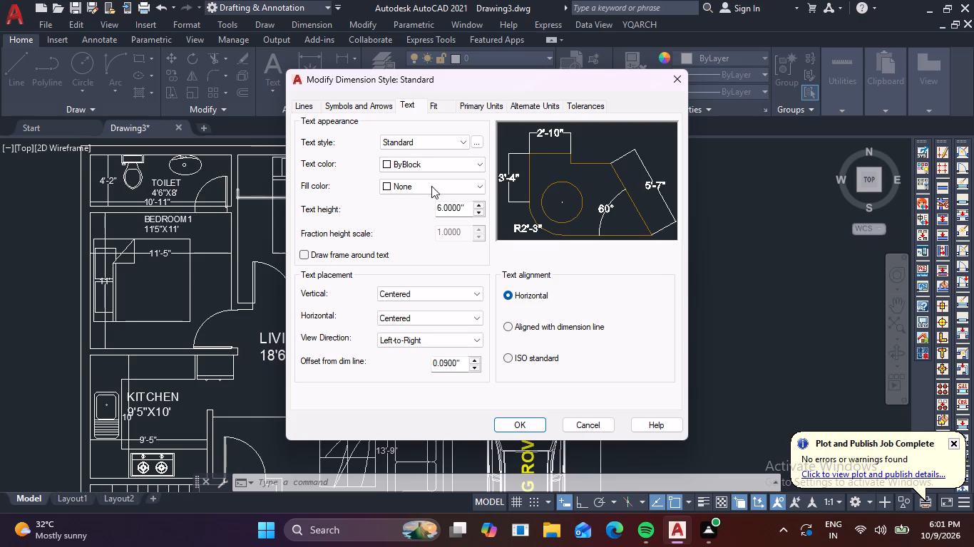
{"action": "left_click", "coordinate": [309, 103]}
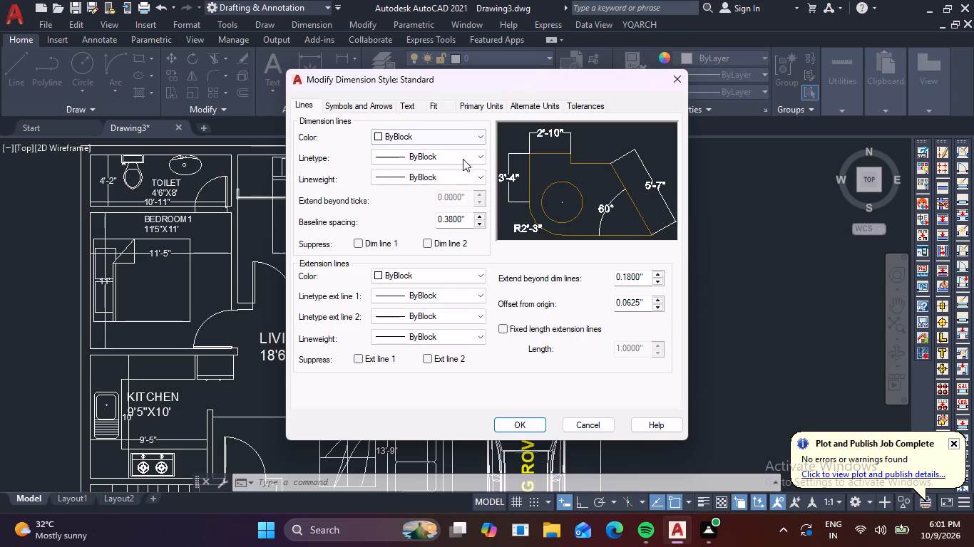
{"action": "left_click", "coordinate": [479, 139]}
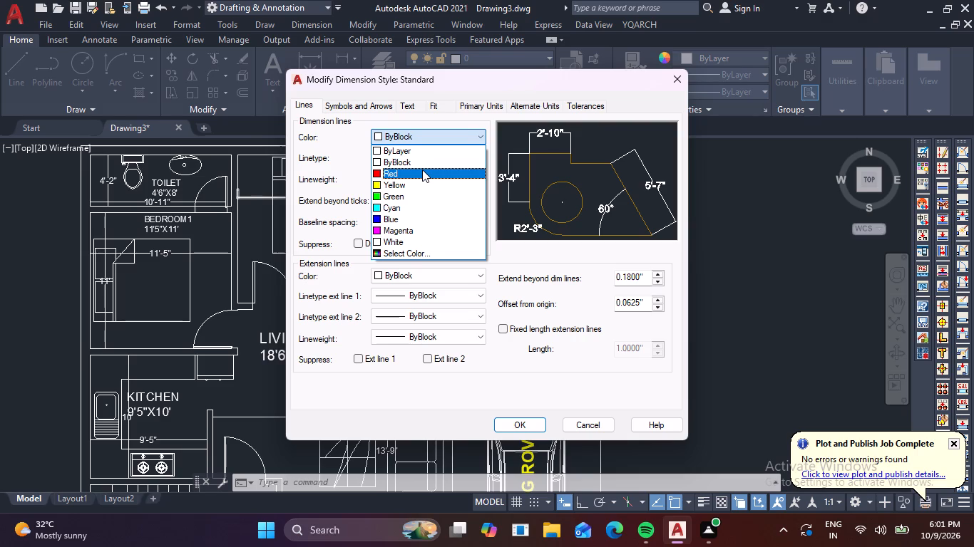
{"action": "left_click", "coordinate": [411, 194]}
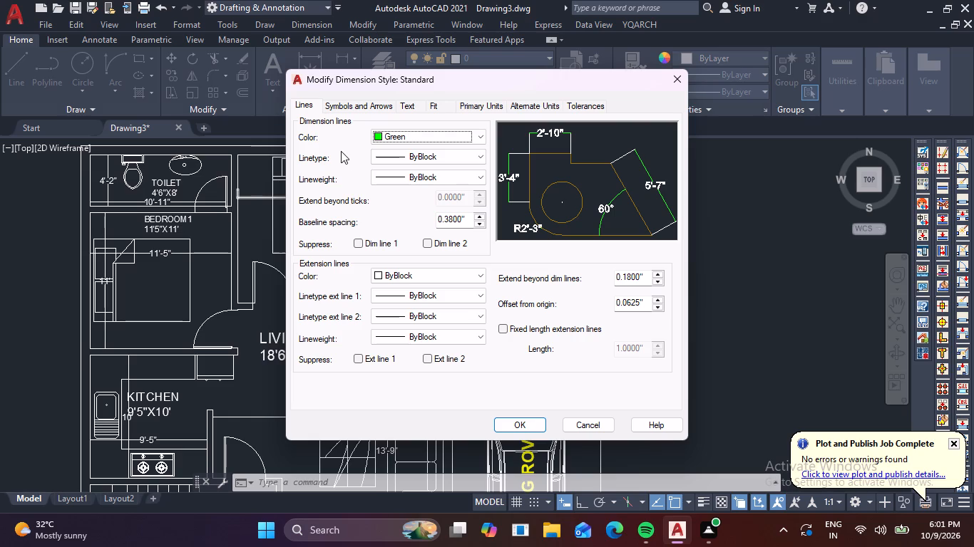
{"action": "left_click", "coordinate": [364, 111]}
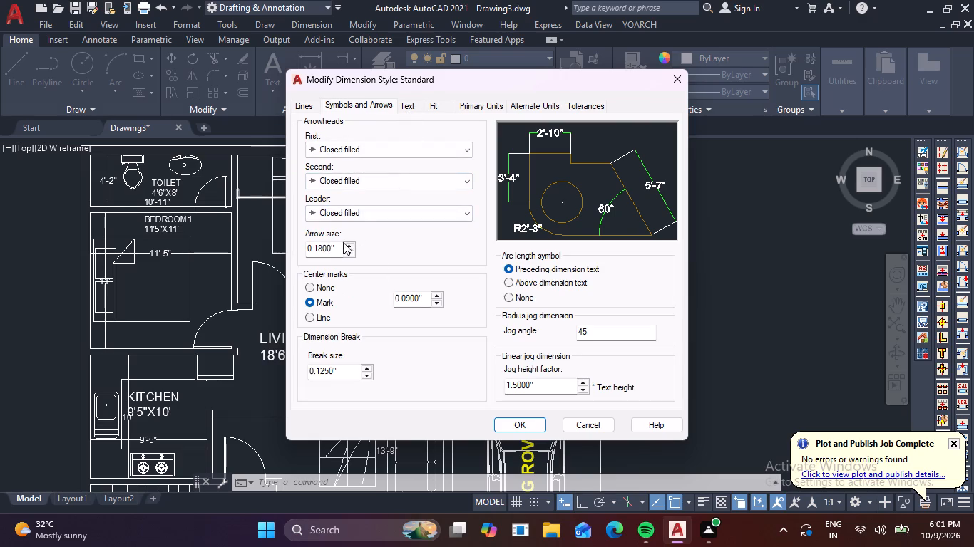
{"action": "left_click", "coordinate": [420, 110]}
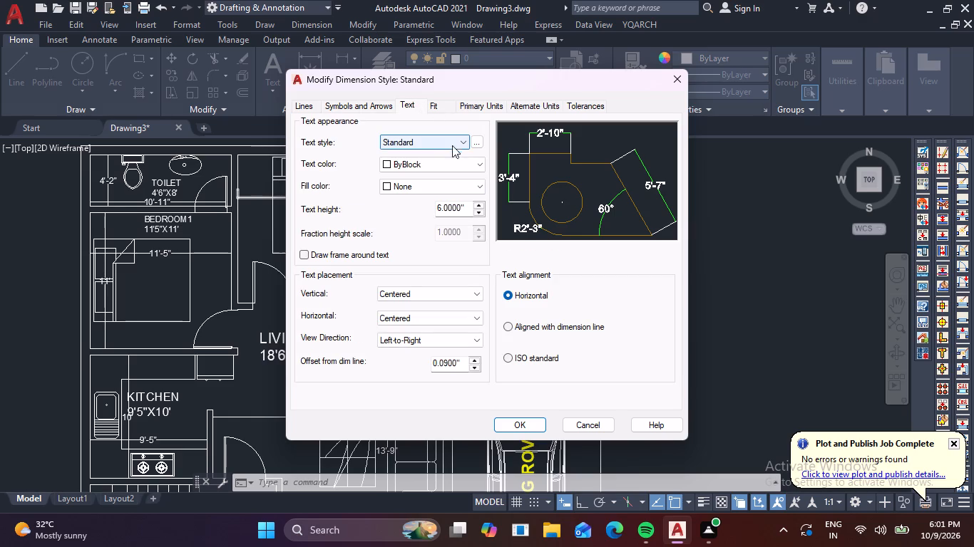
{"action": "left_click", "coordinate": [478, 172]}
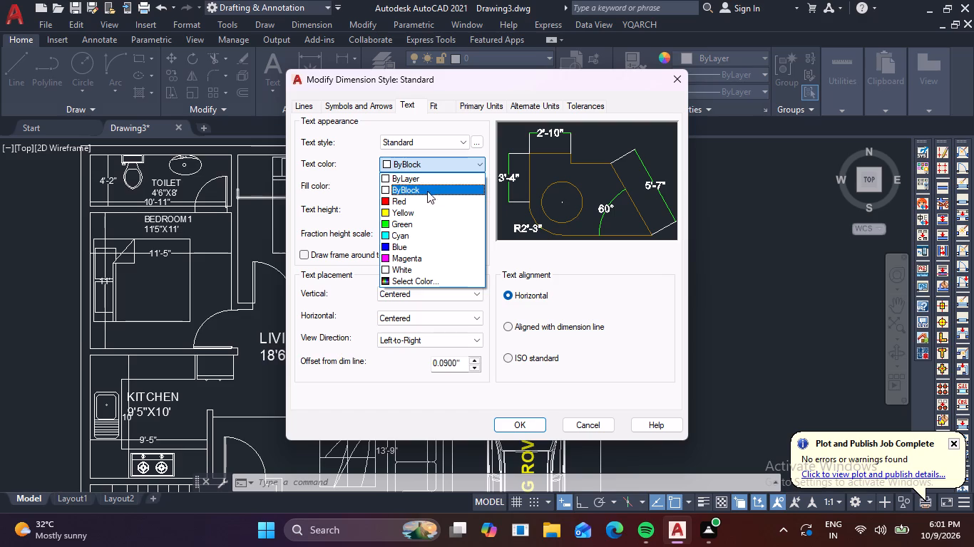
{"action": "left_click", "coordinate": [406, 222]}
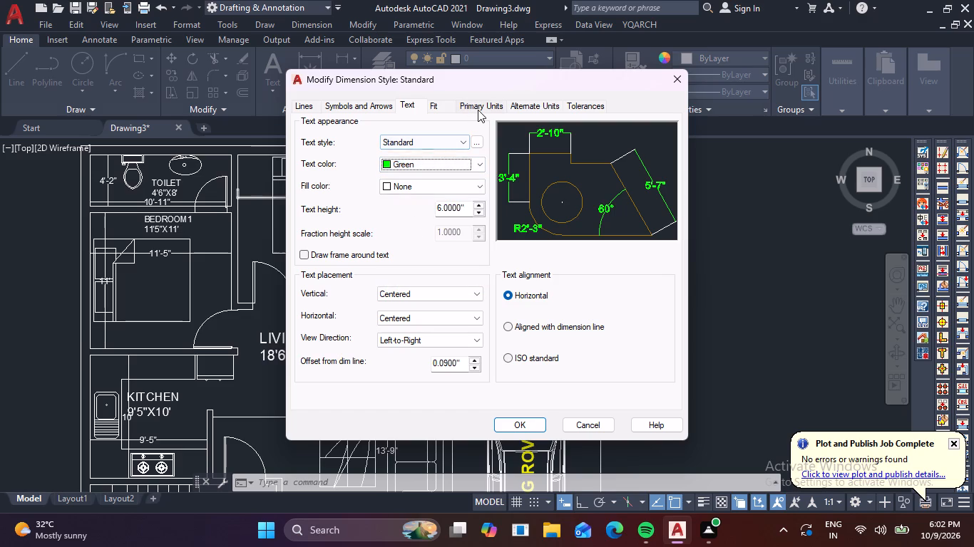
{"action": "left_click", "coordinate": [313, 107]}
{"action": "left_click", "coordinate": [476, 278]}
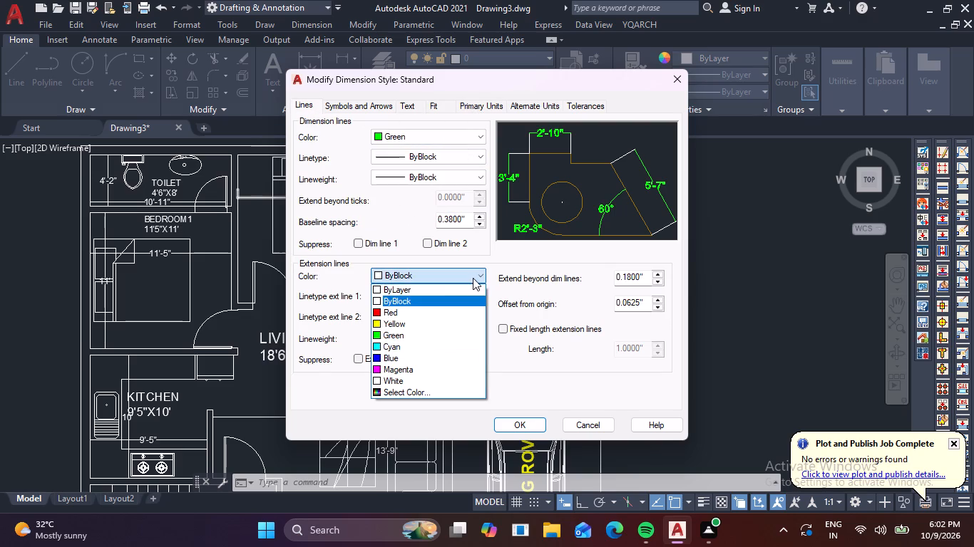
{"action": "left_click", "coordinate": [417, 331]}
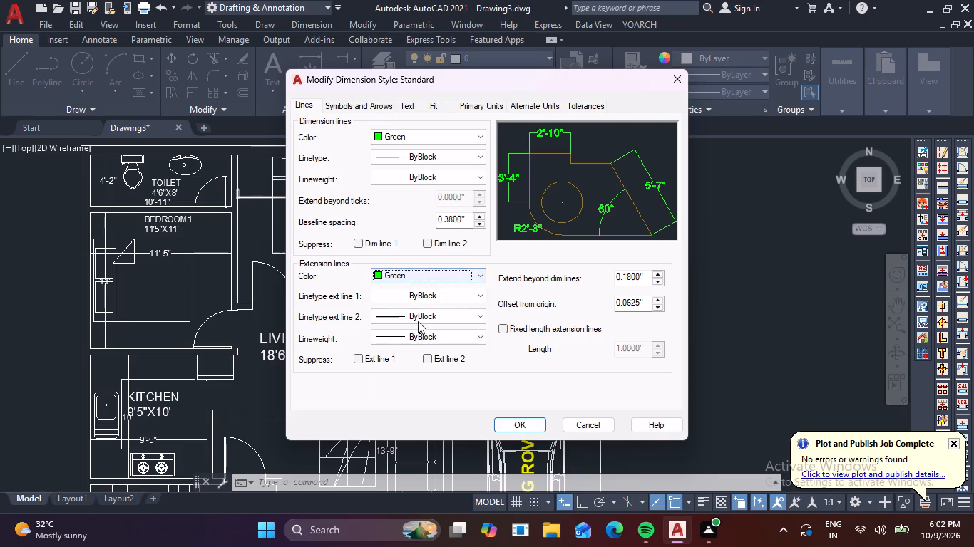
{"action": "left_click", "coordinate": [524, 422]}
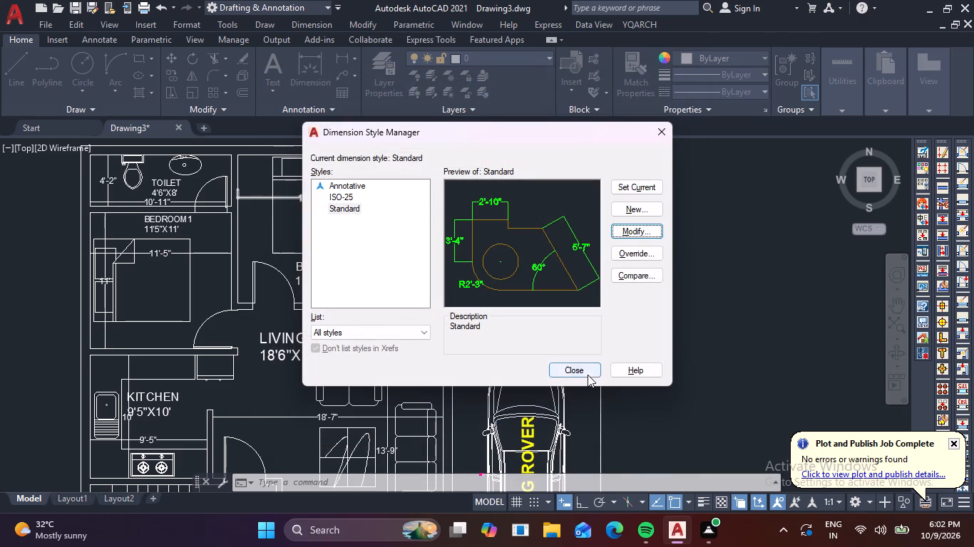
{"action": "left_click", "coordinate": [586, 372]}
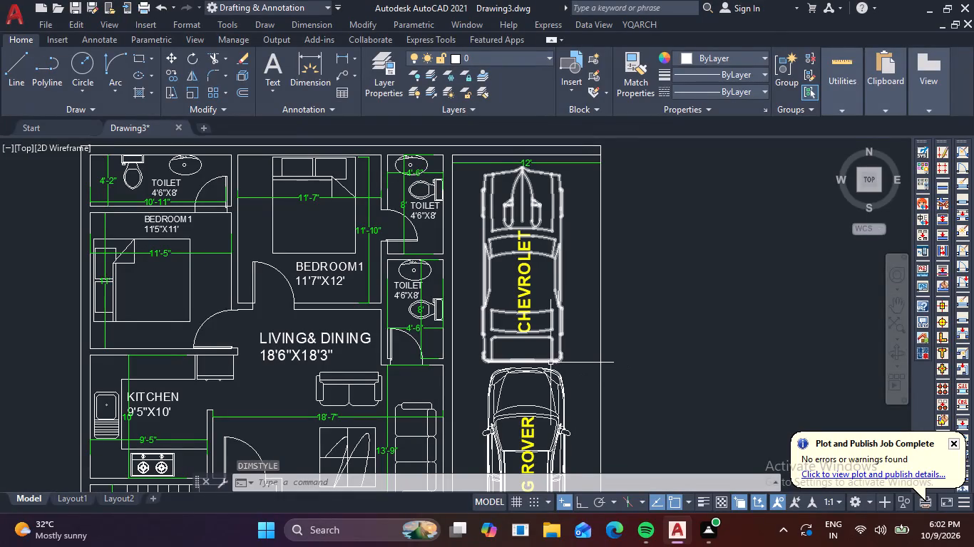
Change the colour property of all nine room labels, including toilets, bedrooms, living and dining, kitchen and entry, to Cyan.
{"action": "scroll", "coordinate": [550, 361], "scroll_direction": "down", "scroll_amount": 1}
{"action": "middle_click_drag", "start_coordinate": [550, 361], "coordinate": [672, 241]}
{"action": "scroll", "coordinate": [672, 241], "scroll_direction": "down", "scroll_amount": 1}
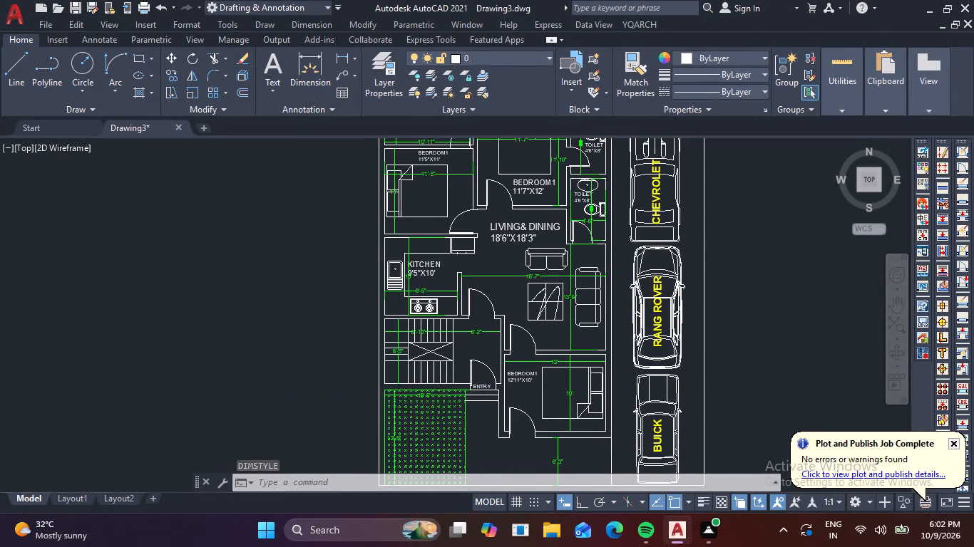
{"action": "scroll", "coordinate": [623, 262], "scroll_direction": "up", "scroll_amount": 1}
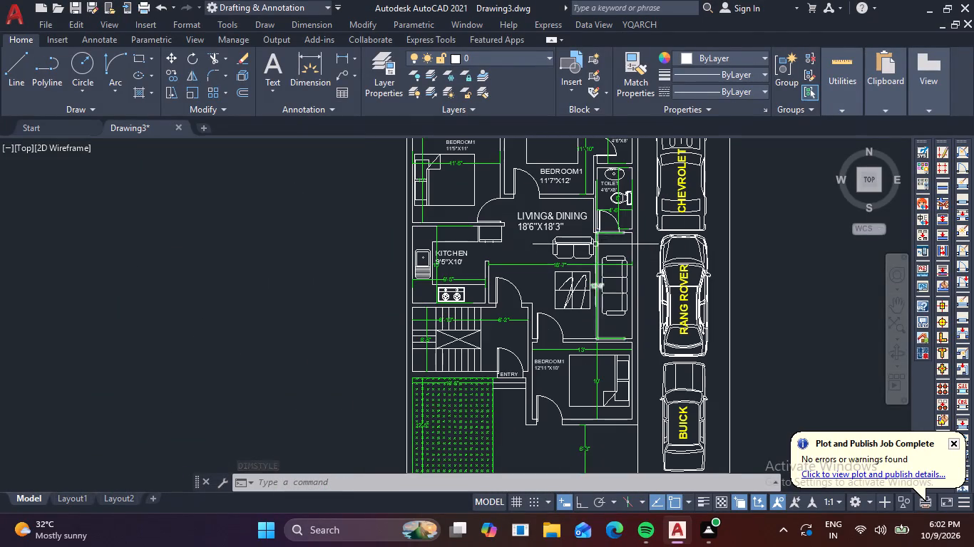
{"action": "scroll", "coordinate": [590, 243], "scroll_direction": "down", "scroll_amount": 1}
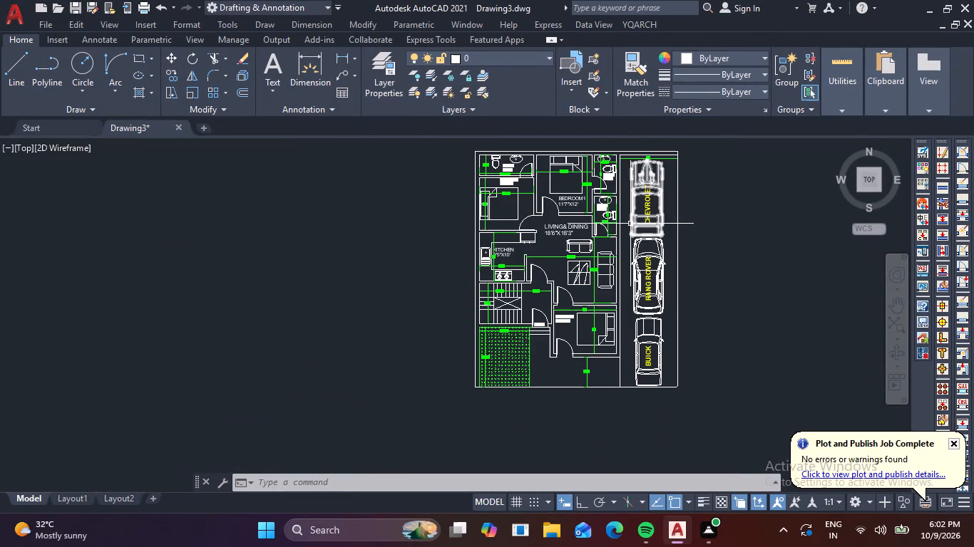
{"action": "scroll", "coordinate": [535, 172], "scroll_direction": "up", "scroll_amount": 1}
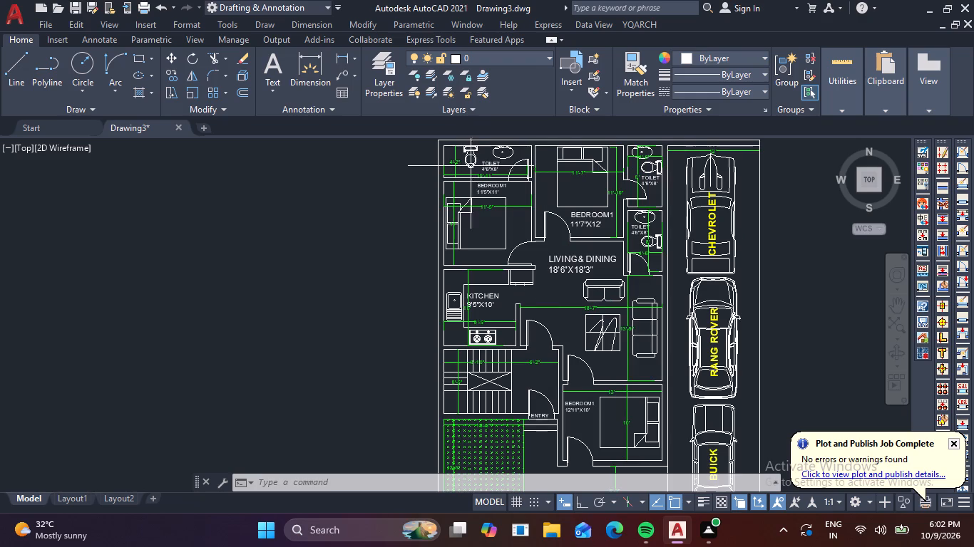
{"action": "left_click", "coordinate": [485, 168]}
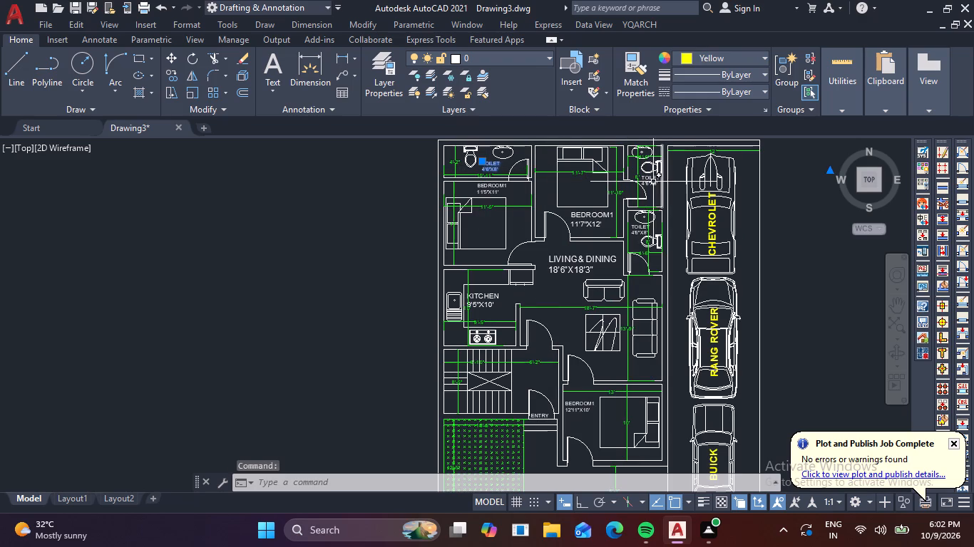
{"action": "left_click", "coordinate": [653, 182]}
{"action": "left_click", "coordinate": [600, 220]}
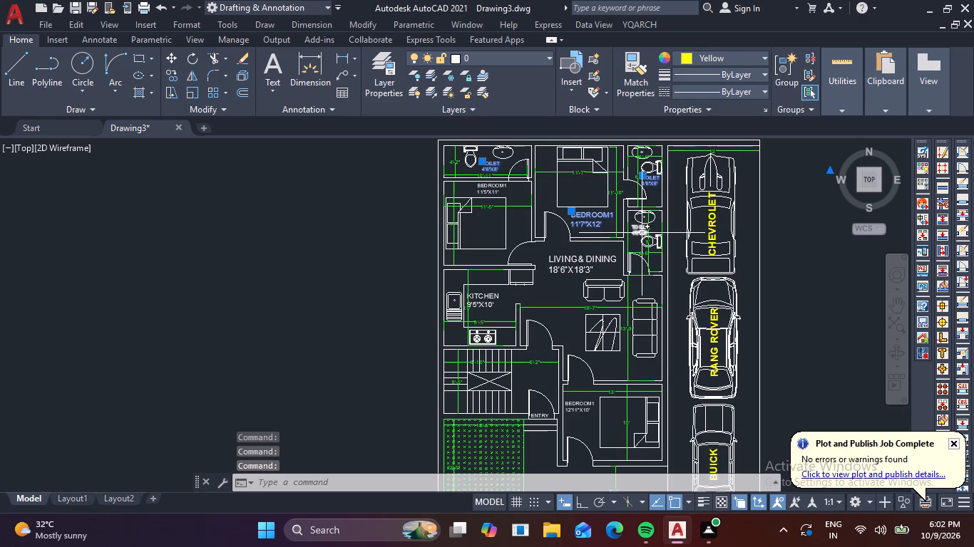
{"action": "left_click", "coordinate": [642, 233]}
{"action": "left_click", "coordinate": [581, 260]}
{"action": "left_click", "coordinate": [478, 301]}
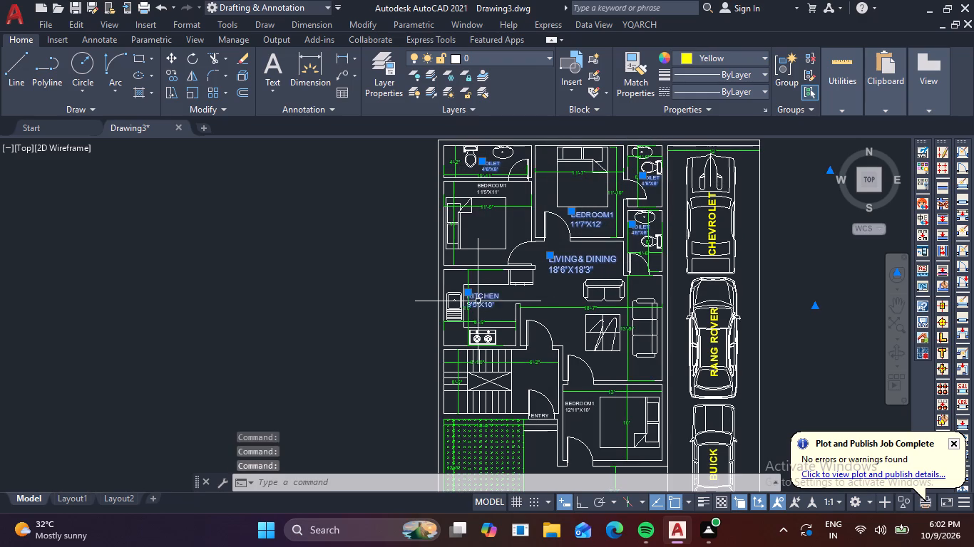
{"action": "left_click", "coordinate": [492, 189]}
{"action": "middle_click_drag", "start_coordinate": [548, 330], "coordinate": [544, 325]}
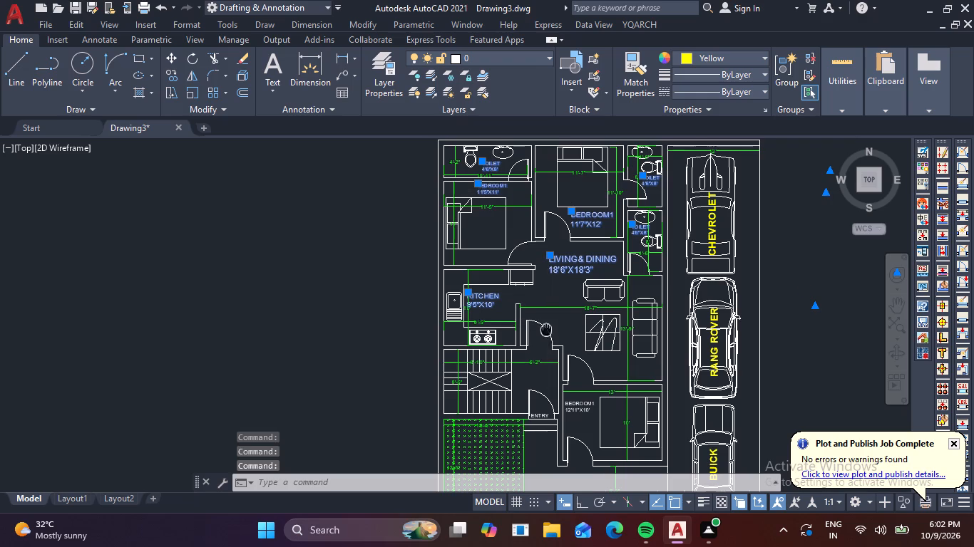
{"action": "middle_click_drag", "start_coordinate": [544, 325], "coordinate": [513, 234]}
{"action": "left_click", "coordinate": [540, 312]}
{"action": "left_click", "coordinate": [505, 320]}
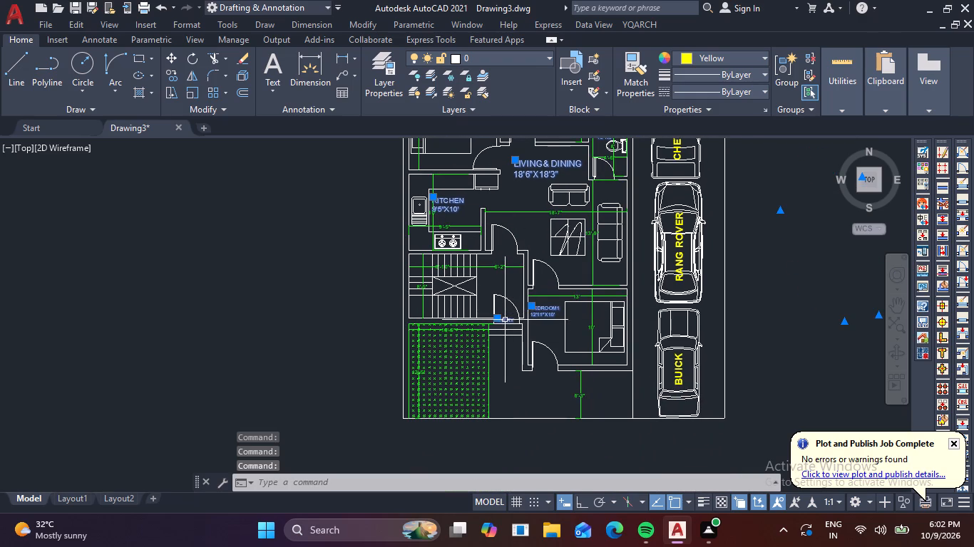
{"action": "middle_click_drag", "start_coordinate": [570, 283], "coordinate": [575, 397]}
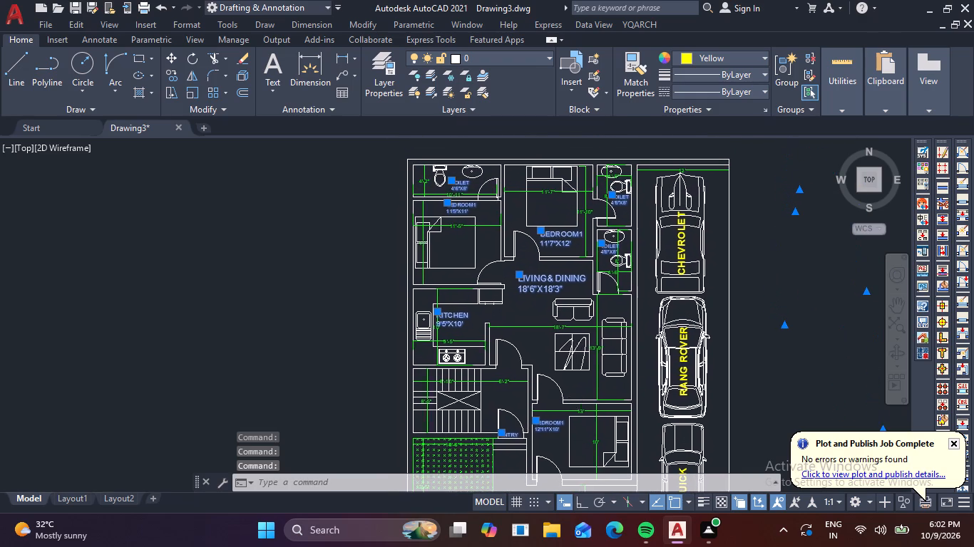
{"action": "type", "text": "PR"}
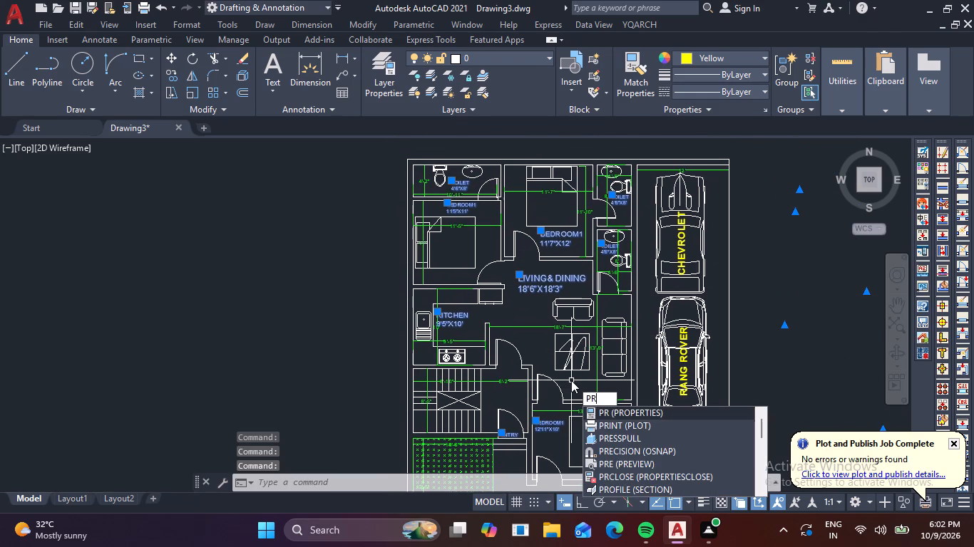
{"action": "key", "text": "space"}
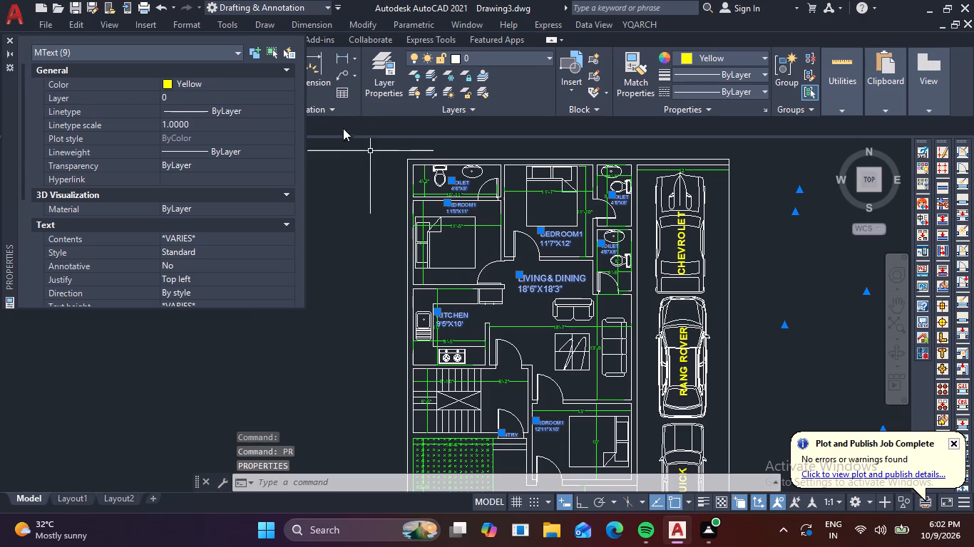
{"action": "left_click", "coordinate": [287, 83]}
{"action": "left_click", "coordinate": [287, 83]}
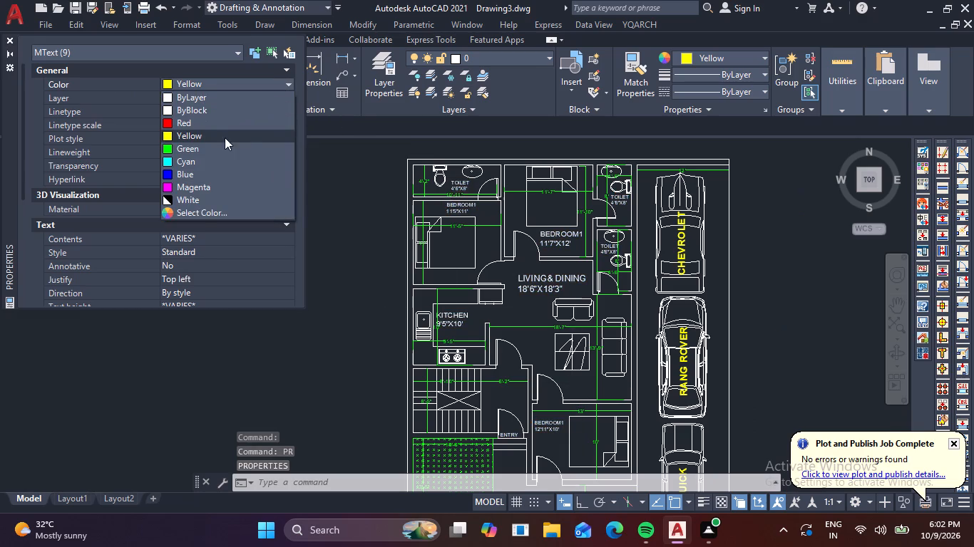
{"action": "left_click", "coordinate": [212, 161]}
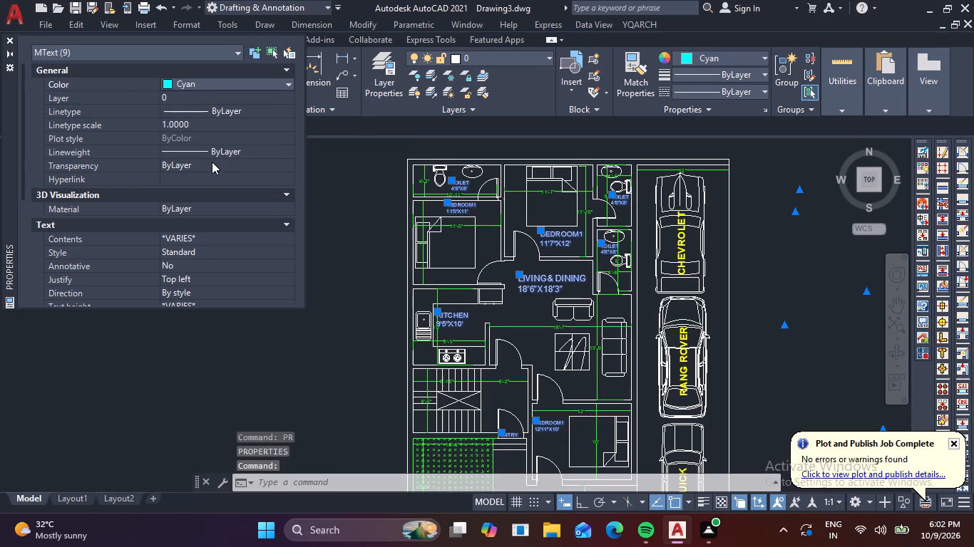
{"action": "left_click", "coordinate": [12, 41]}
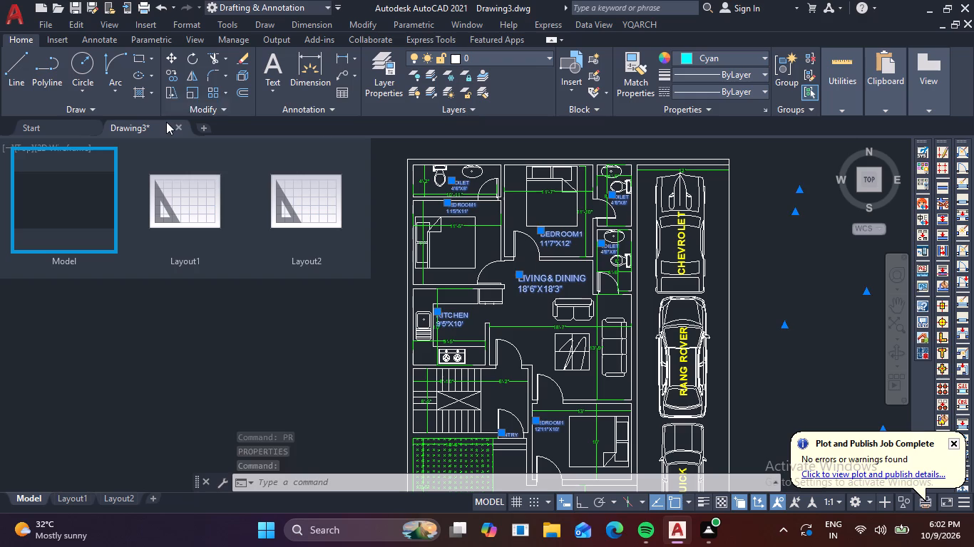
{"action": "key", "text": "Escape"}
{"action": "key", "text": "Escape"}
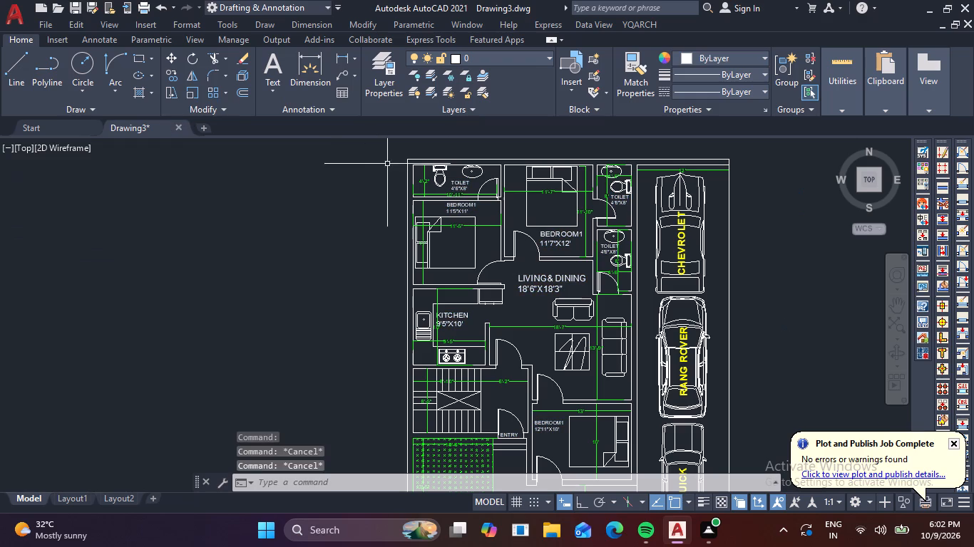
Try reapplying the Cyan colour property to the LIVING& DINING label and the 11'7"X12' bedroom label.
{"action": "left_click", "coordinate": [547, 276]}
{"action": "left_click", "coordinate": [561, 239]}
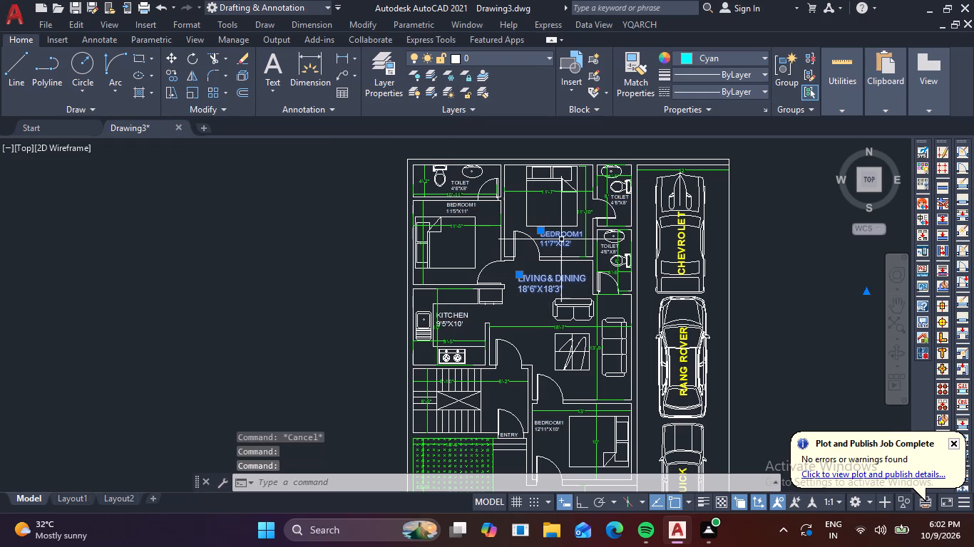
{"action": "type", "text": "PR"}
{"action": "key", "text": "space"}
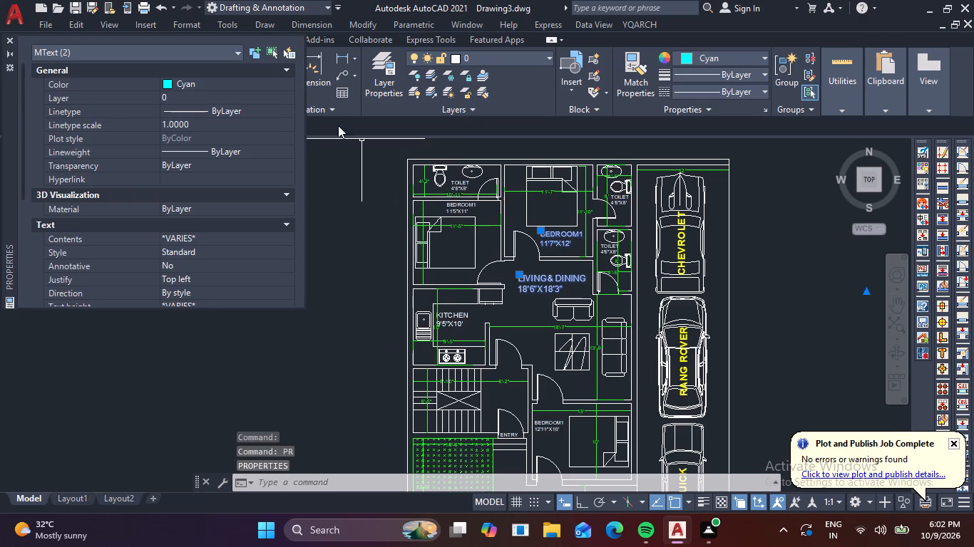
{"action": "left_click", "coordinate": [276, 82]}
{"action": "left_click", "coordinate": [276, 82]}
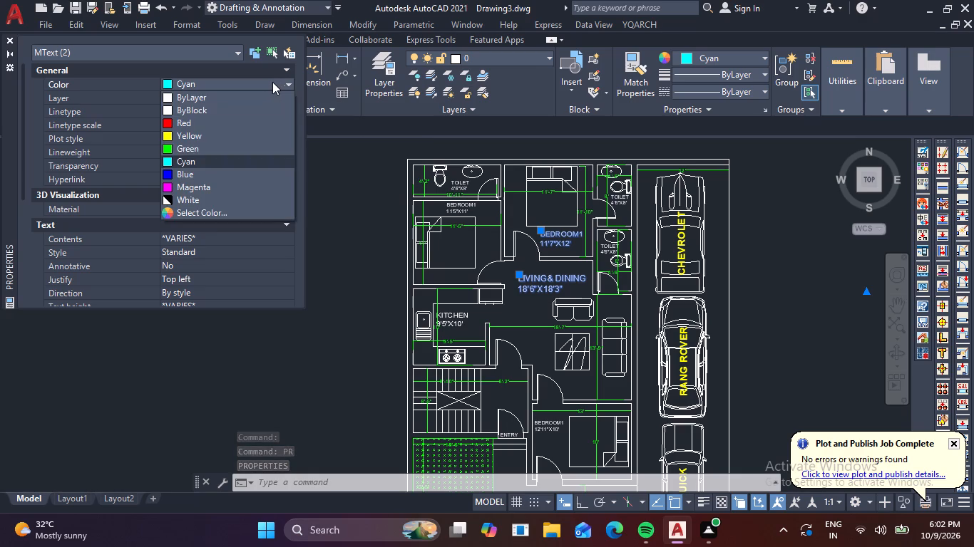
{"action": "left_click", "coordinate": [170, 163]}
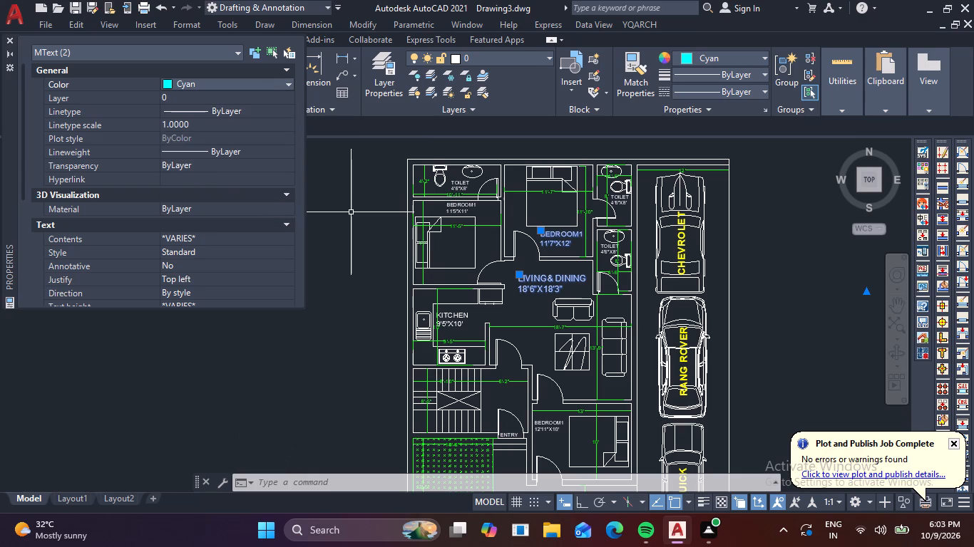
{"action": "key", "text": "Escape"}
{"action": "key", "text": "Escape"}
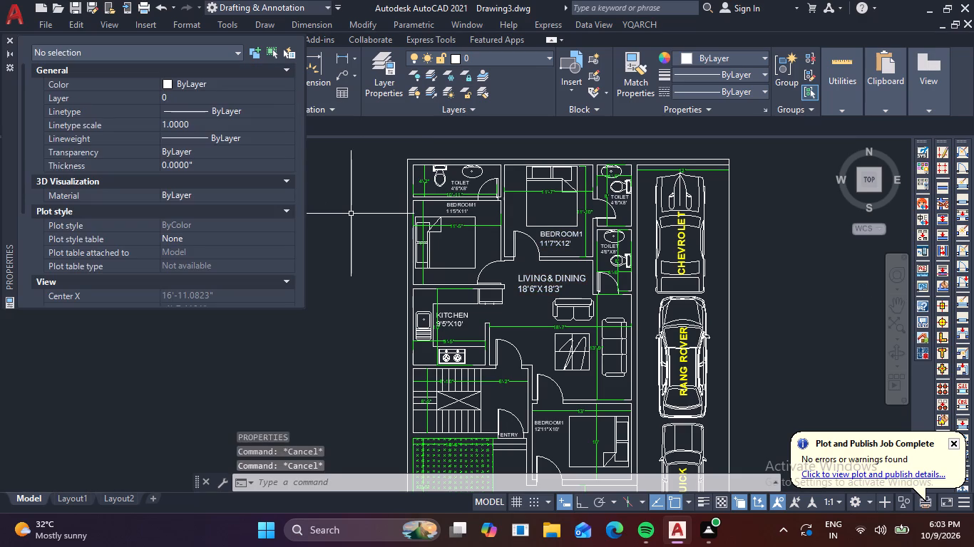
Change the colour property of the LIVING& DINING label to Red.
{"action": "scroll", "coordinate": [530, 271], "scroll_direction": "up", "scroll_amount": 3}
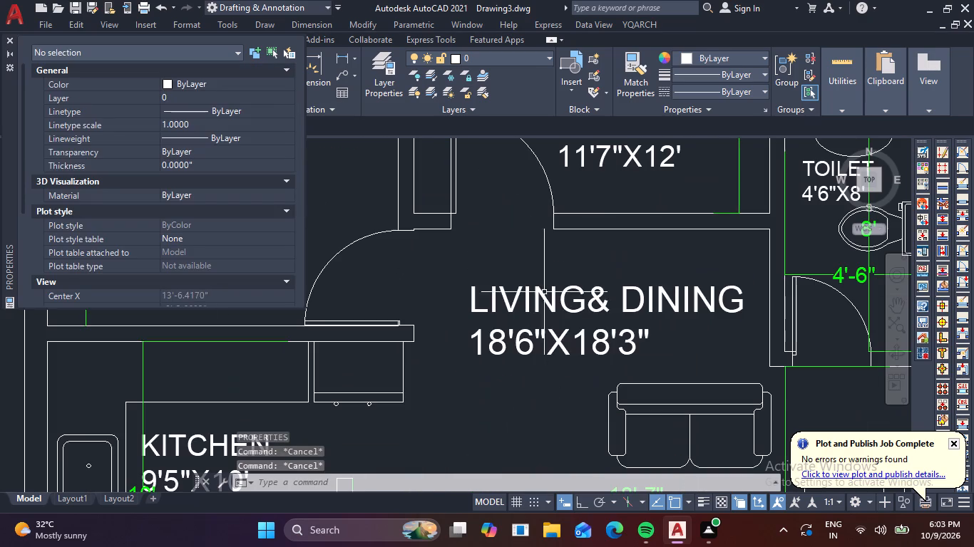
{"action": "left_click", "coordinate": [548, 299]}
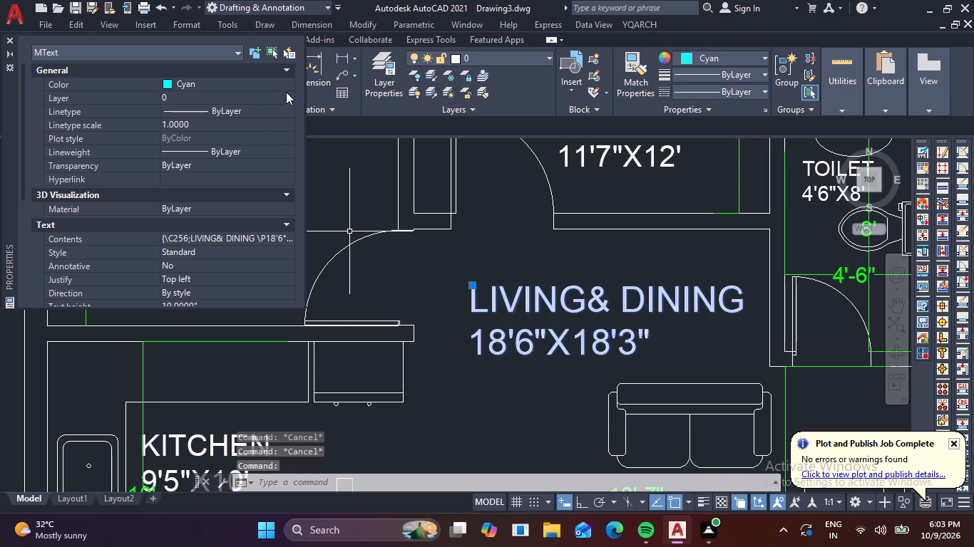
{"action": "left_click", "coordinate": [283, 82]}
{"action": "left_click", "coordinate": [283, 82]}
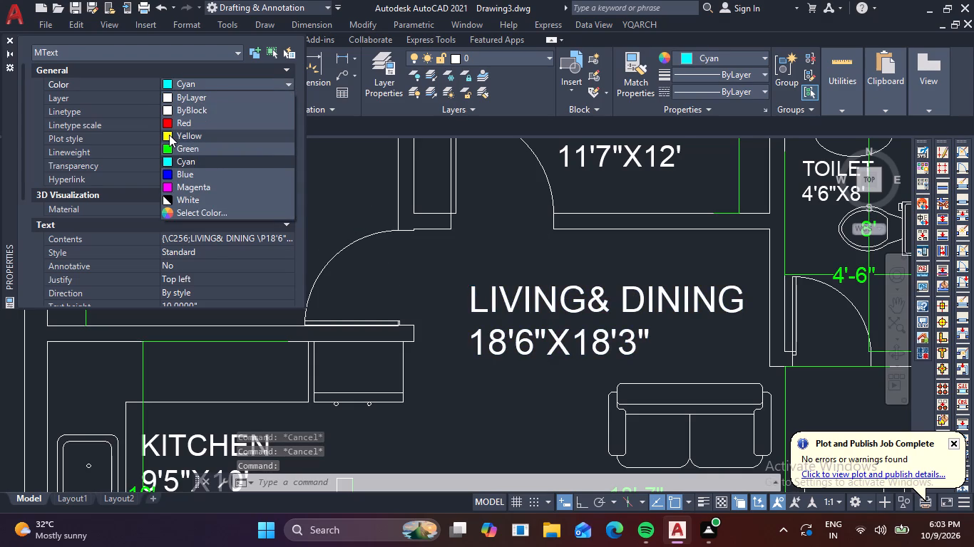
{"action": "left_click", "coordinate": [182, 123]}
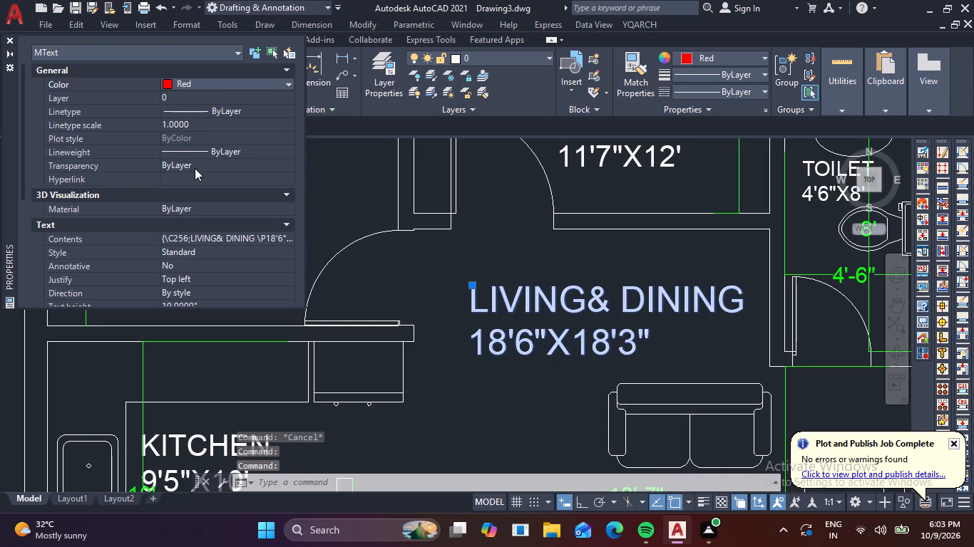
{"action": "left_click", "coordinate": [9, 36]}
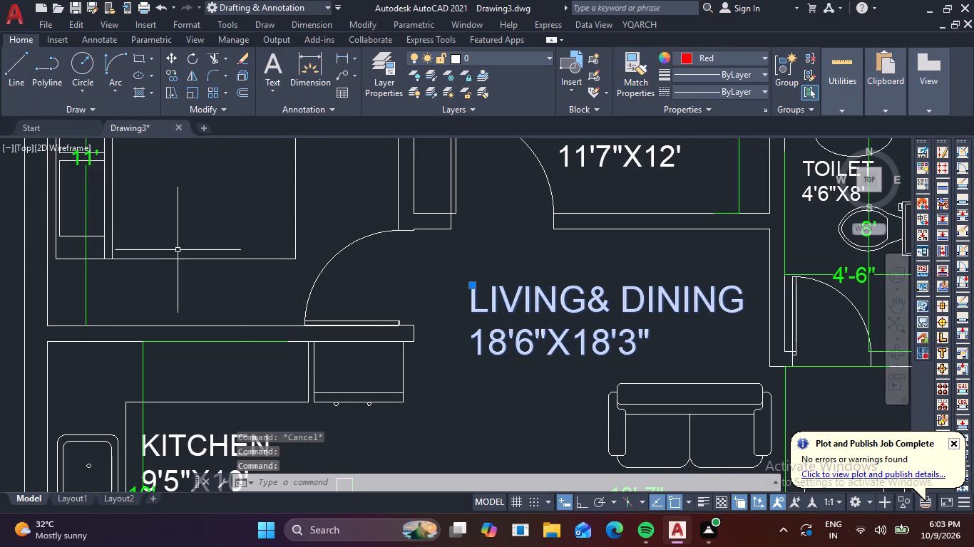
{"action": "key", "text": "Escape"}
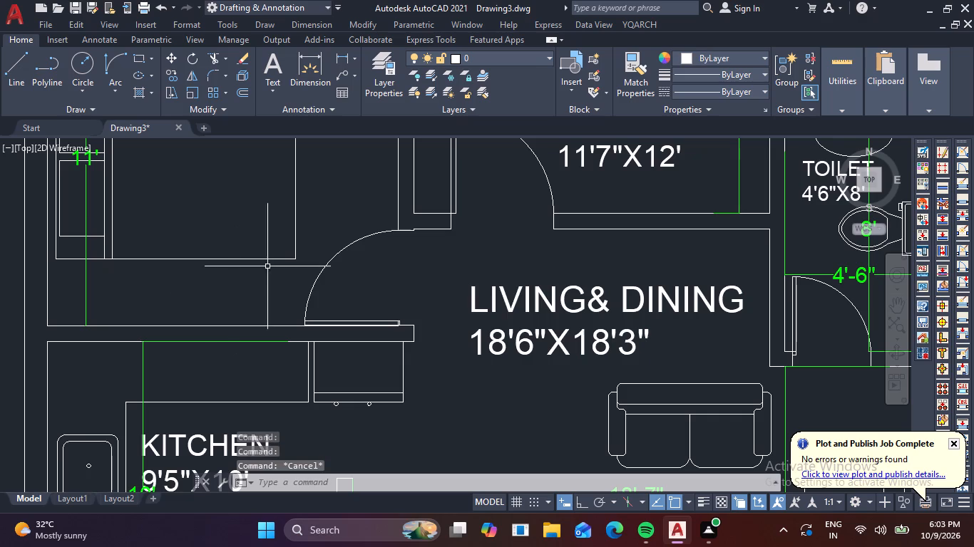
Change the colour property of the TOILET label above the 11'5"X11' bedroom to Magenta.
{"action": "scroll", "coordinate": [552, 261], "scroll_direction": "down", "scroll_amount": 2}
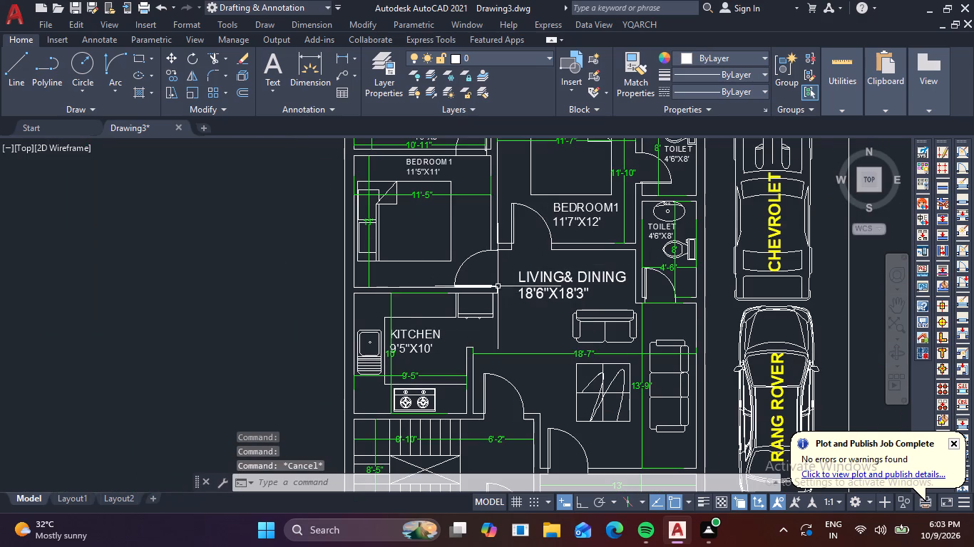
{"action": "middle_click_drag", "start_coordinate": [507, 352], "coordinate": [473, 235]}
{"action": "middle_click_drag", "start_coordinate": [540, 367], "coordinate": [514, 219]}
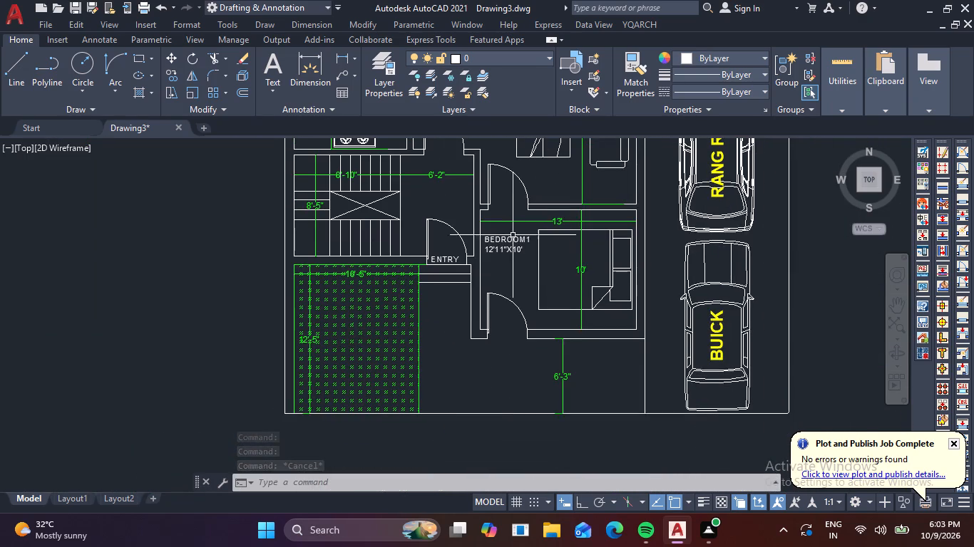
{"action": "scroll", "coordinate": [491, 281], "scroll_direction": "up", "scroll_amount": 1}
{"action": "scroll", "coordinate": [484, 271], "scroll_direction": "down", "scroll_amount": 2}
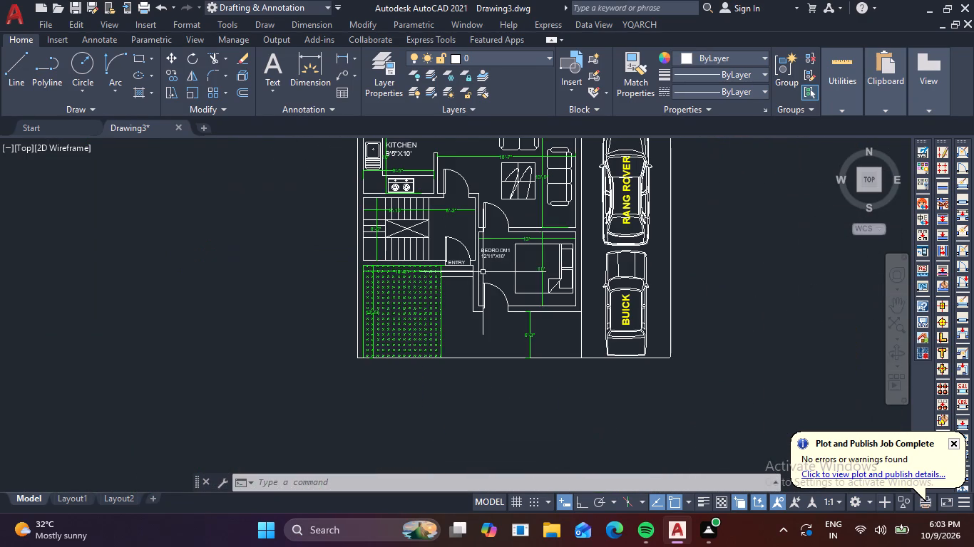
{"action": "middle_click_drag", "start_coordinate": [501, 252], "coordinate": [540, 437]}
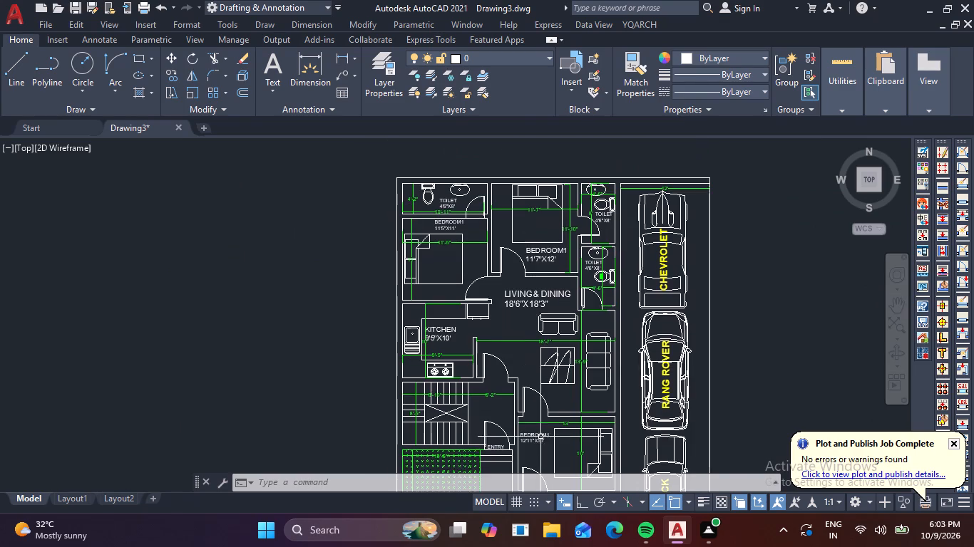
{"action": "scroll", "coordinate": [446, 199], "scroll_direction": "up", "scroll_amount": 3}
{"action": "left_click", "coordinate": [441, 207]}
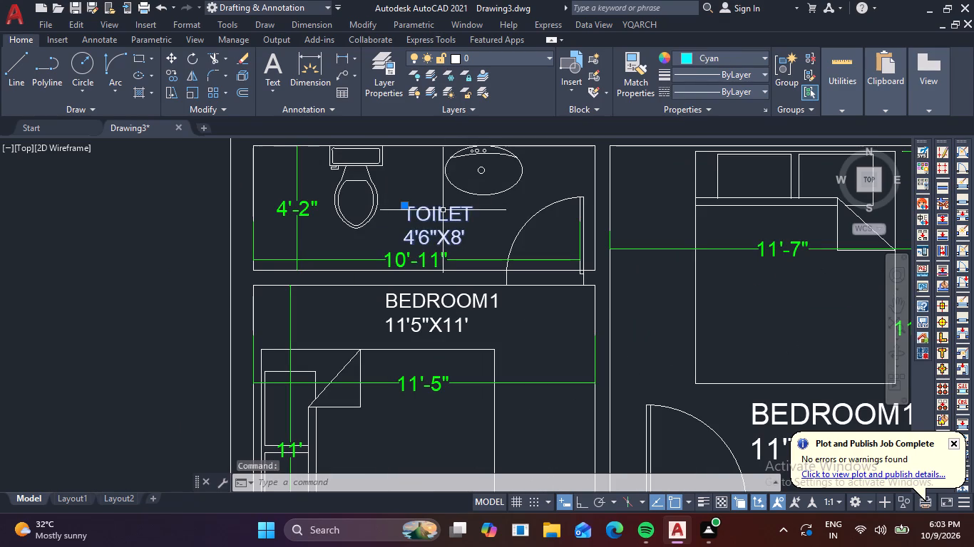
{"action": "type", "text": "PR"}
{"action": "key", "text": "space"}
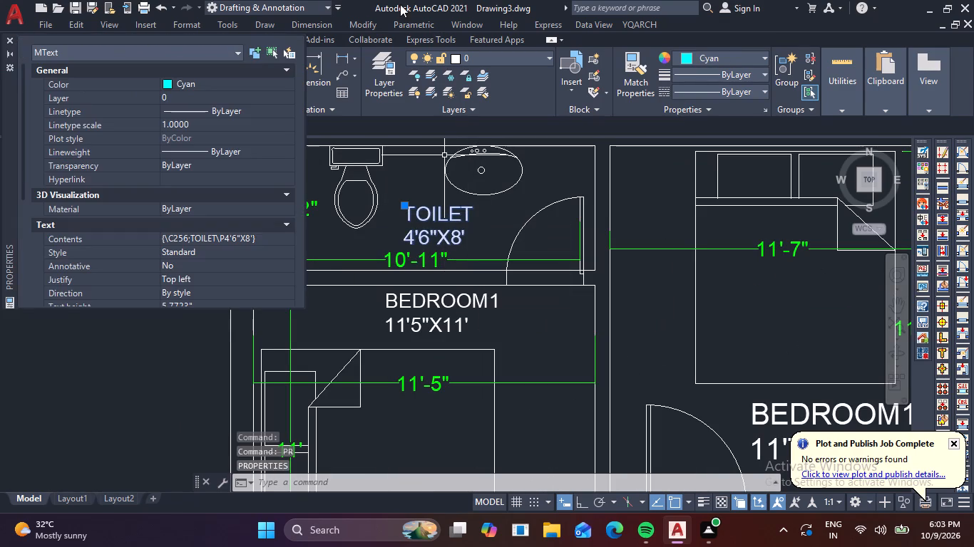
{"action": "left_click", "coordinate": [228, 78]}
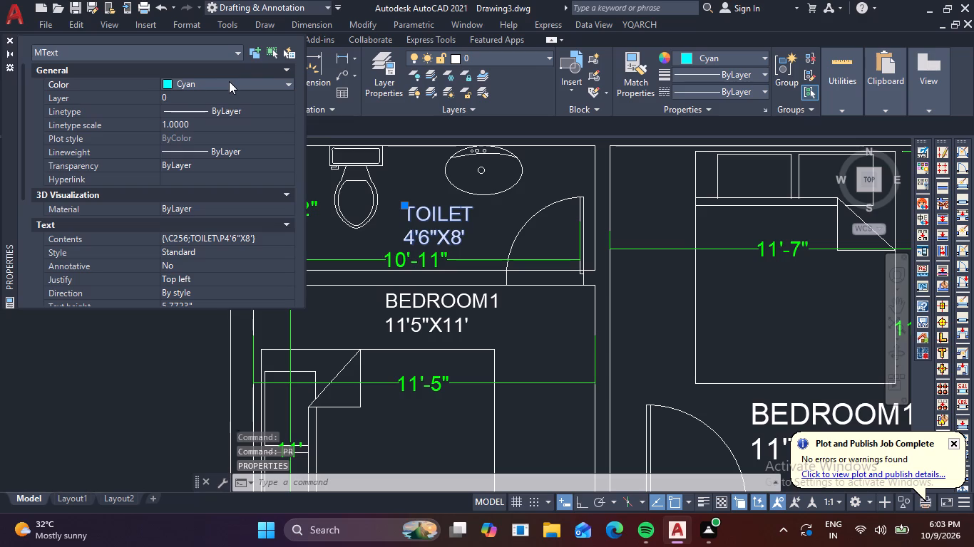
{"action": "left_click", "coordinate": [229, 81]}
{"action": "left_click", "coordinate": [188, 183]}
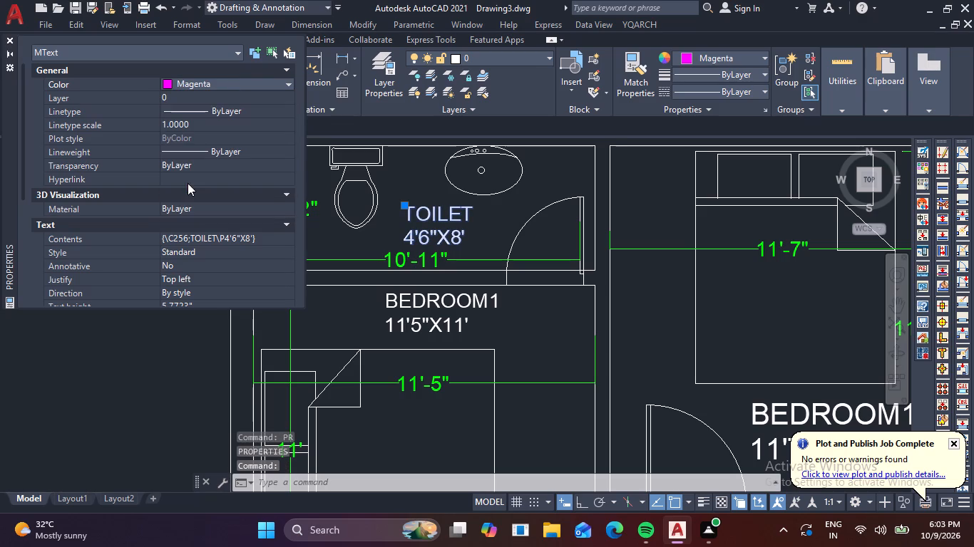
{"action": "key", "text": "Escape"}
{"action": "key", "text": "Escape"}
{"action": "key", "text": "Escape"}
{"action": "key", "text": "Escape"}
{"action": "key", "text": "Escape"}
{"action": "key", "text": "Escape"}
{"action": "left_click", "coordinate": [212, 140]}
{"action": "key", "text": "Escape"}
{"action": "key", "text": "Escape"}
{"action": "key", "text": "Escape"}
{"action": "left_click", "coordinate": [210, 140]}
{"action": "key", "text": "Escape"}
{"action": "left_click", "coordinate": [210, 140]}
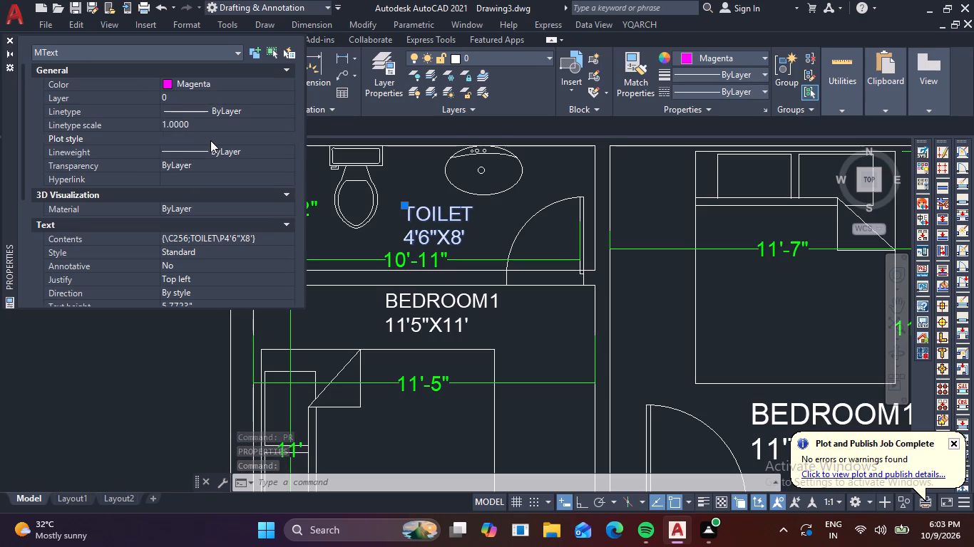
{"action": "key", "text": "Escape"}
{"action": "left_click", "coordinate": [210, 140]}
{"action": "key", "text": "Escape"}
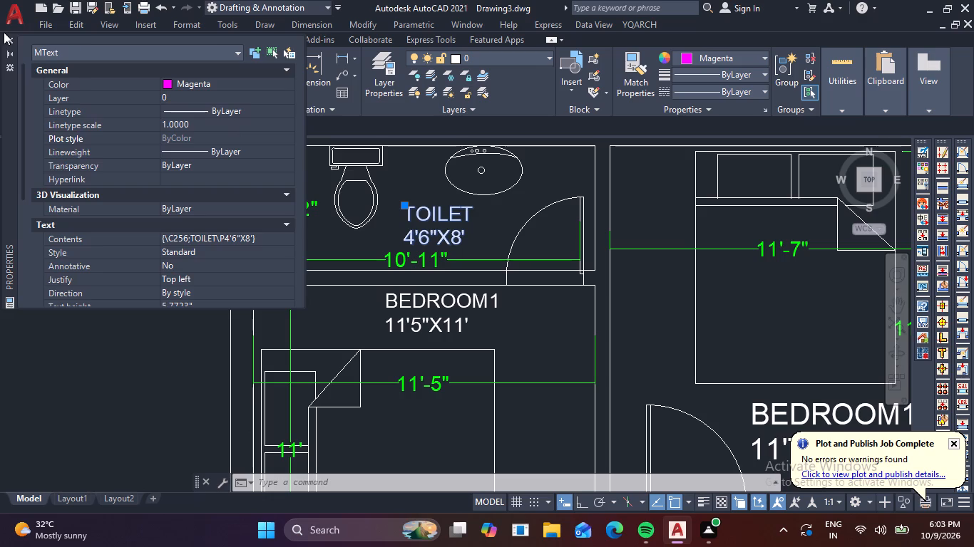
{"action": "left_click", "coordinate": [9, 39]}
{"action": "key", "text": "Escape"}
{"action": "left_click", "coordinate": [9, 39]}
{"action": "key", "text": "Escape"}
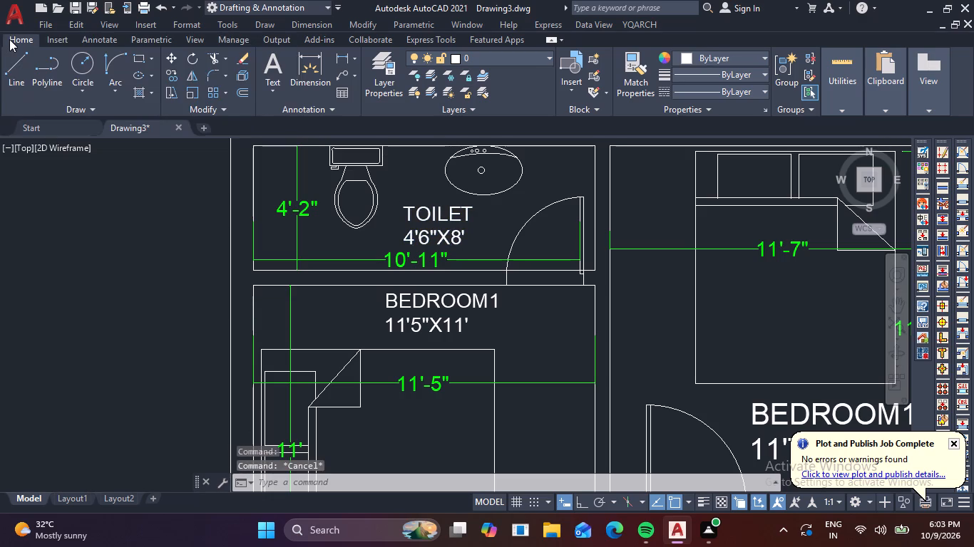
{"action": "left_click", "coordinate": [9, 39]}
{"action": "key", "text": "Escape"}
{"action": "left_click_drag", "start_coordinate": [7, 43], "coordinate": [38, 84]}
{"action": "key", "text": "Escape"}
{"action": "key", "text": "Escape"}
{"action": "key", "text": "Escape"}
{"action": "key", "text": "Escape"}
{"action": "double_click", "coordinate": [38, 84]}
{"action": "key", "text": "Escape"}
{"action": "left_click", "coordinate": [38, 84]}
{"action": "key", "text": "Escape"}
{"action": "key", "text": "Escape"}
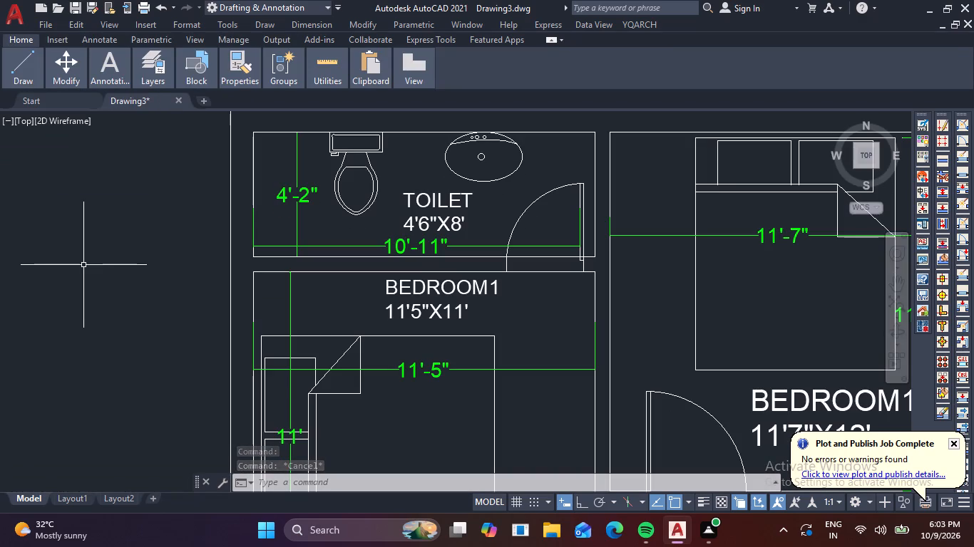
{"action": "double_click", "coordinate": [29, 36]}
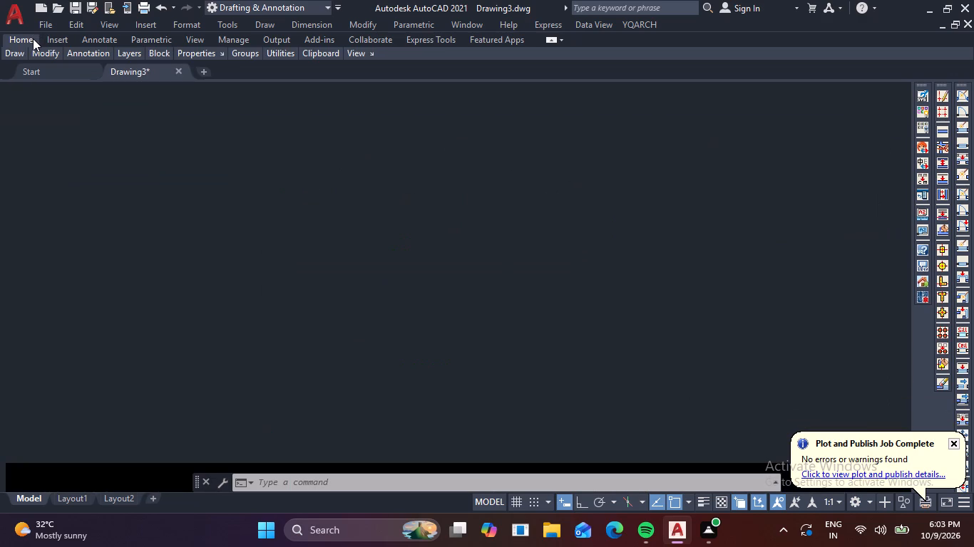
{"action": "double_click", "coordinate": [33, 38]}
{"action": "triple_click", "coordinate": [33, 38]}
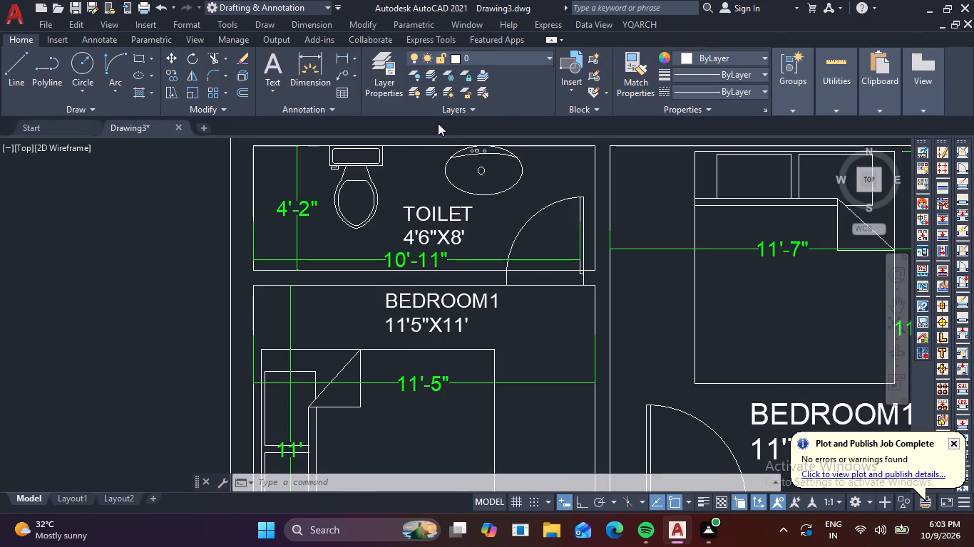
Set the colour property of the TOILET label above the 11'5"X11' bedroom to Green.
{"action": "scroll", "coordinate": [387, 172], "scroll_direction": "down", "scroll_amount": 3}
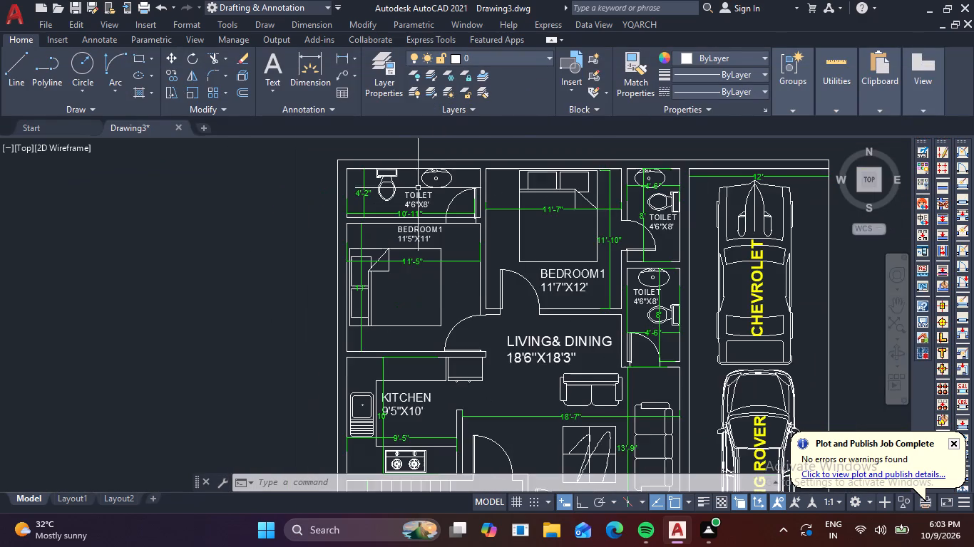
{"action": "middle_click_drag", "start_coordinate": [418, 188], "coordinate": [374, 248]}
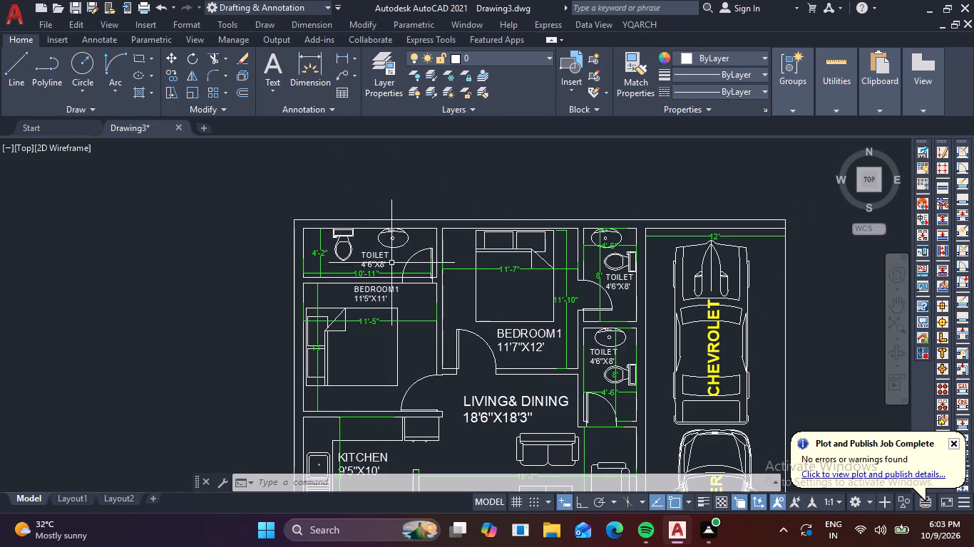
{"action": "left_click", "coordinate": [379, 259]}
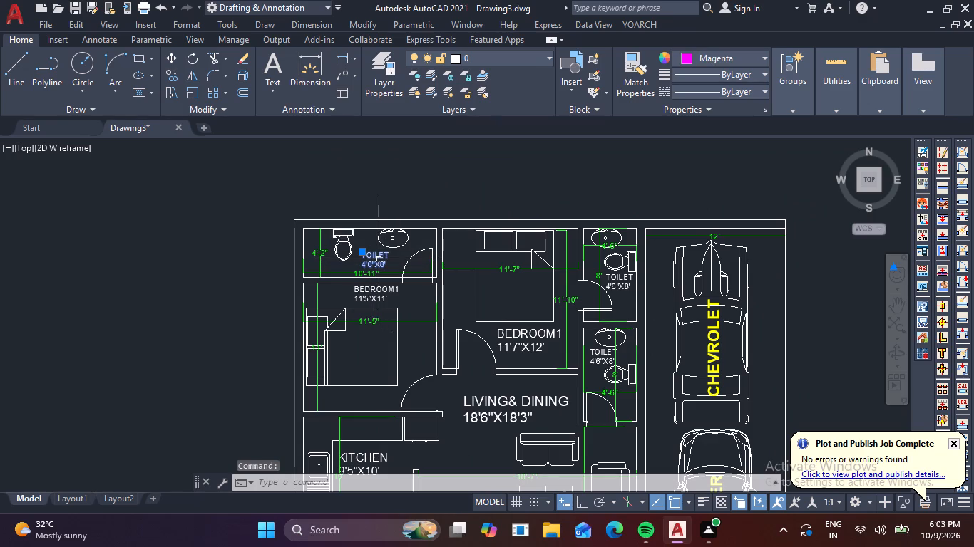
{"action": "type", "text": "PR"}
{"action": "key", "text": "space"}
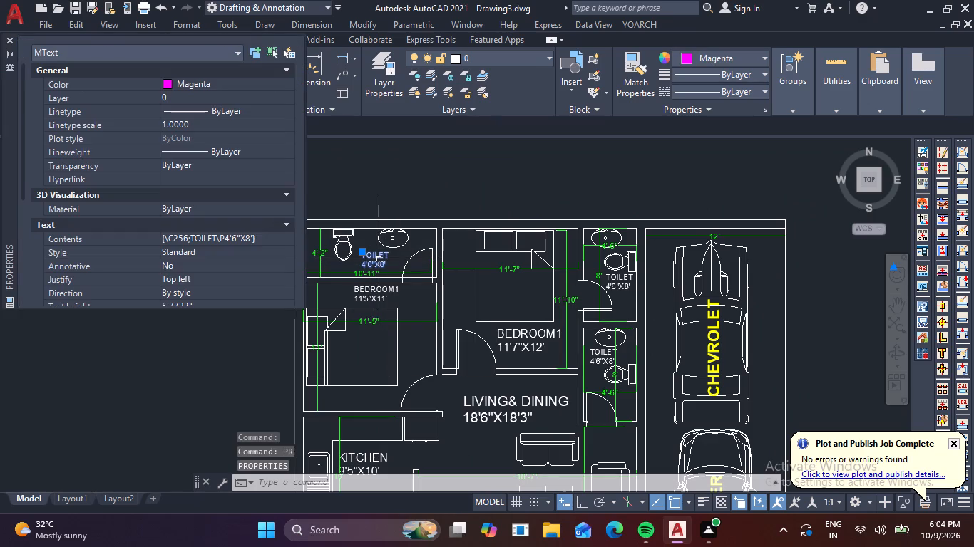
{"action": "left_click", "coordinate": [213, 79]}
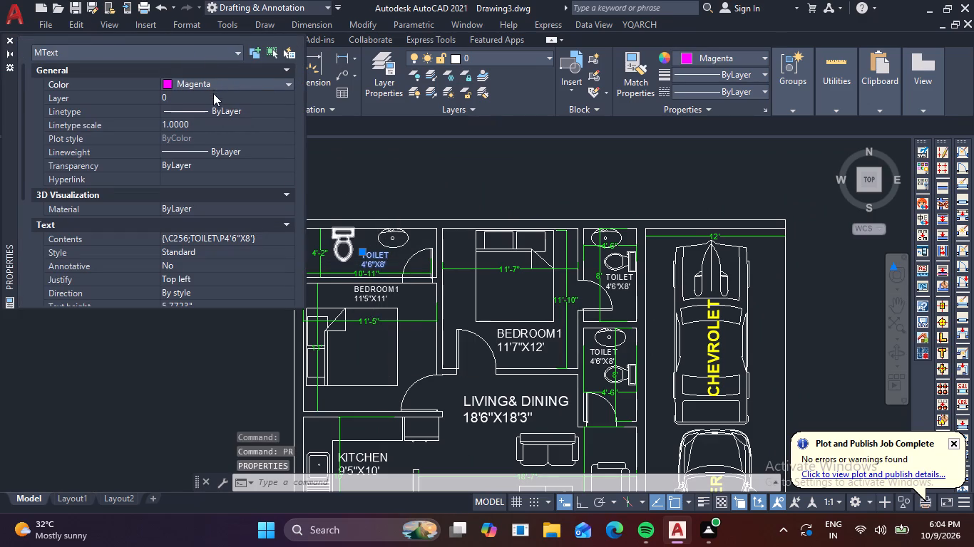
{"action": "left_click", "coordinate": [262, 88]}
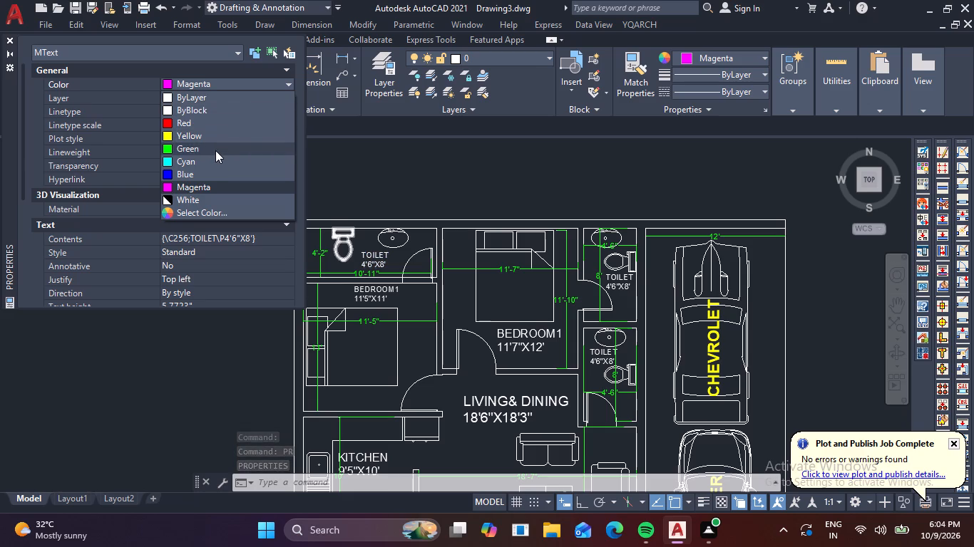
{"action": "left_click", "coordinate": [215, 150]}
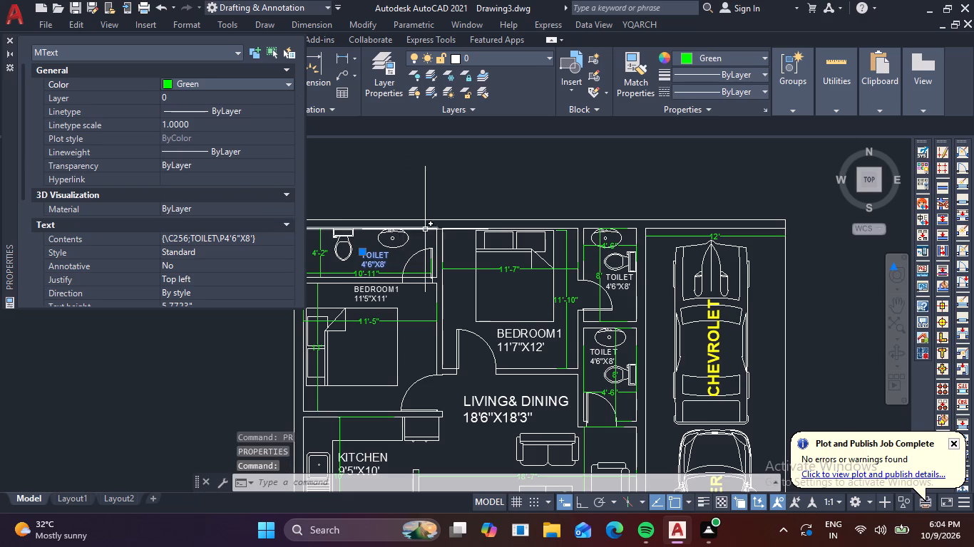
{"action": "left_click", "coordinate": [14, 38]}
{"action": "key", "text": "Escape"}
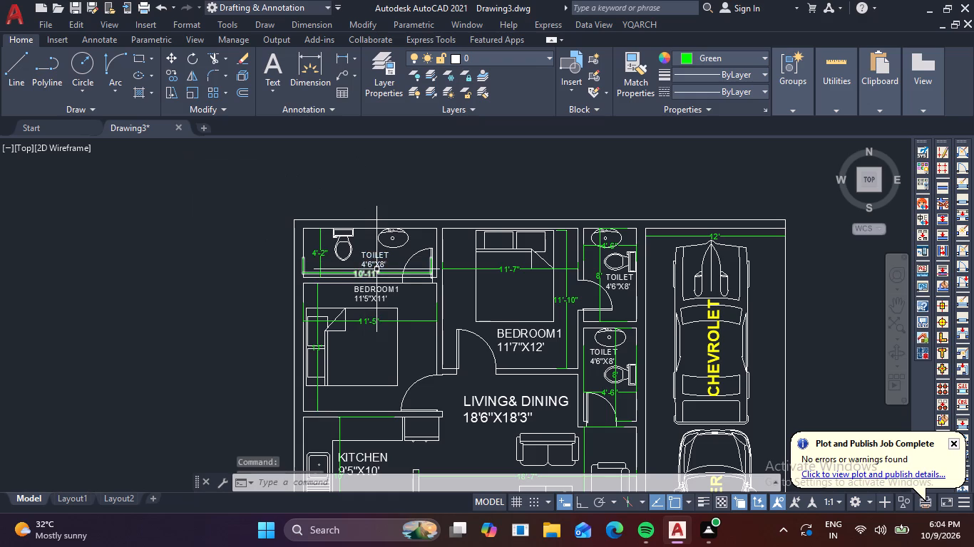
Compare the colour property of that TOILET label with the CHEVROLET label, and look over the whole floor plan.
{"action": "left_click", "coordinate": [381, 259]}
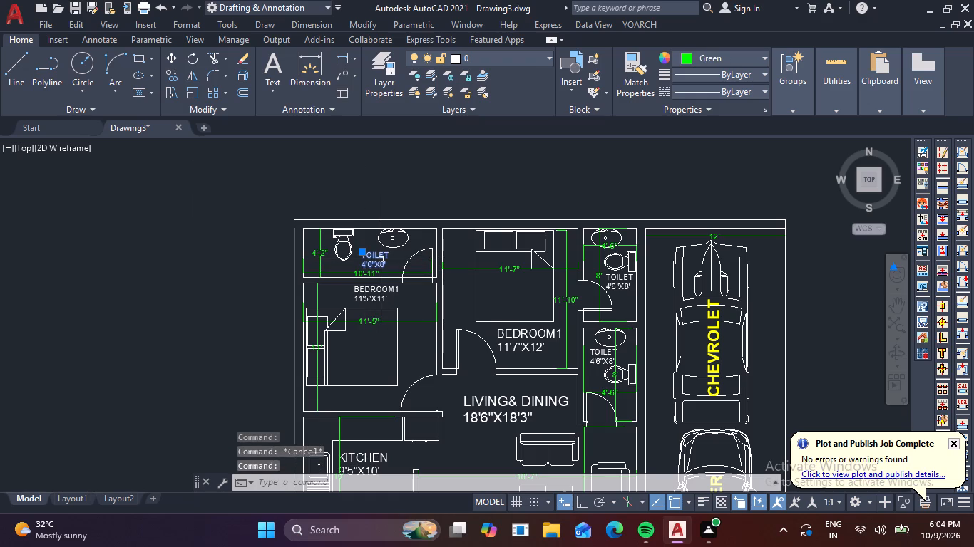
{"action": "key", "text": "Escape"}
{"action": "left_click", "coordinate": [381, 259]}
{"action": "key", "text": "Escape"}
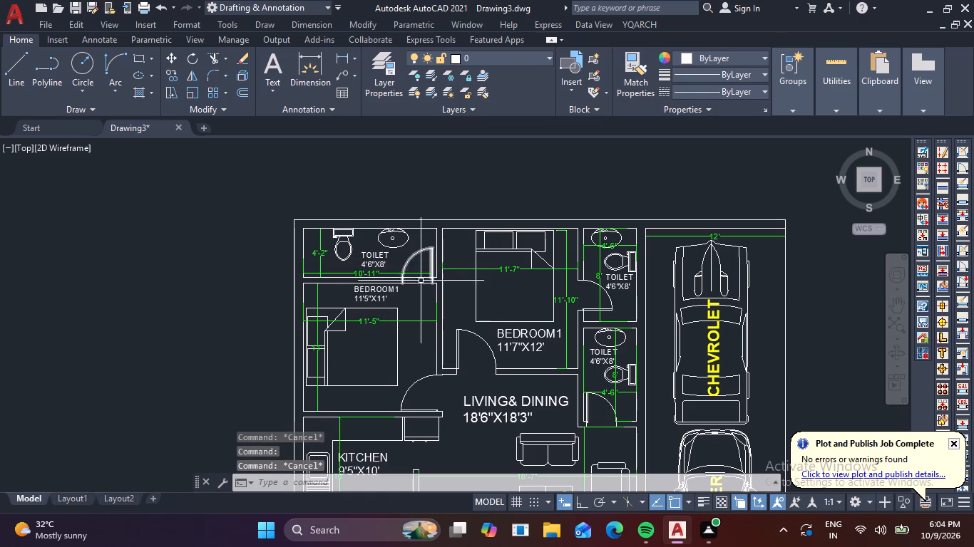
{"action": "left_click", "coordinate": [719, 340]}
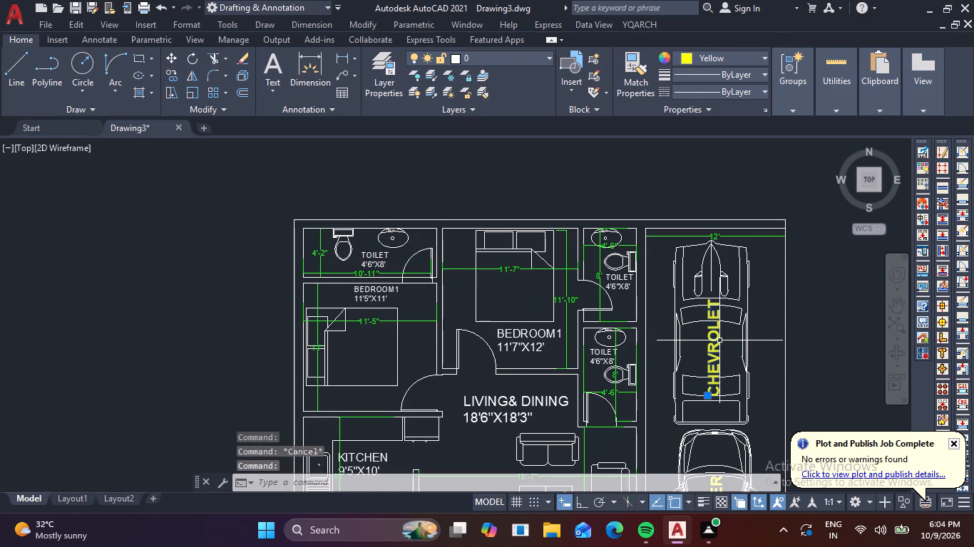
{"action": "key", "text": "Escape"}
{"action": "scroll", "coordinate": [551, 351], "scroll_direction": "down", "scroll_amount": 1}
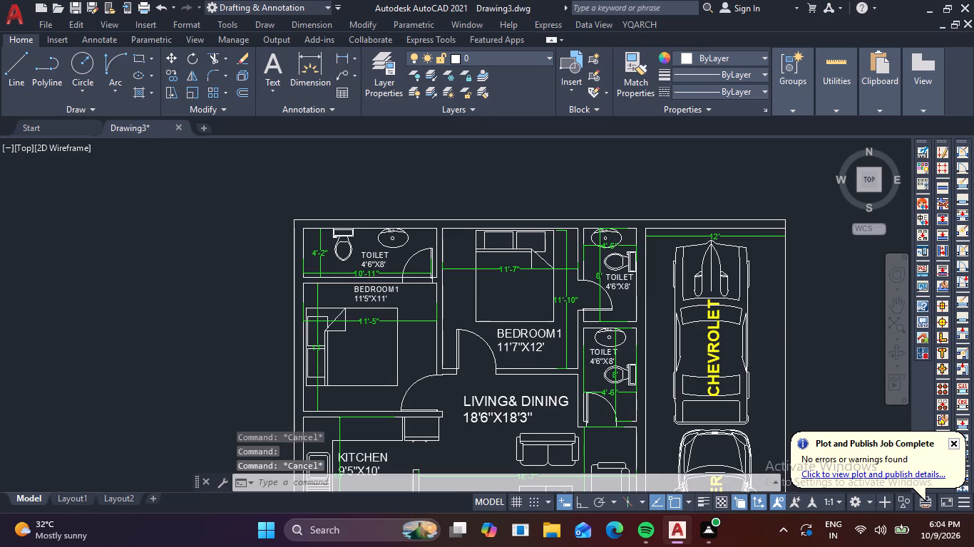
{"action": "middle_click_drag", "start_coordinate": [555, 359], "coordinate": [538, 222]}
{"action": "middle_click_drag", "start_coordinate": [550, 312], "coordinate": [550, 200]}
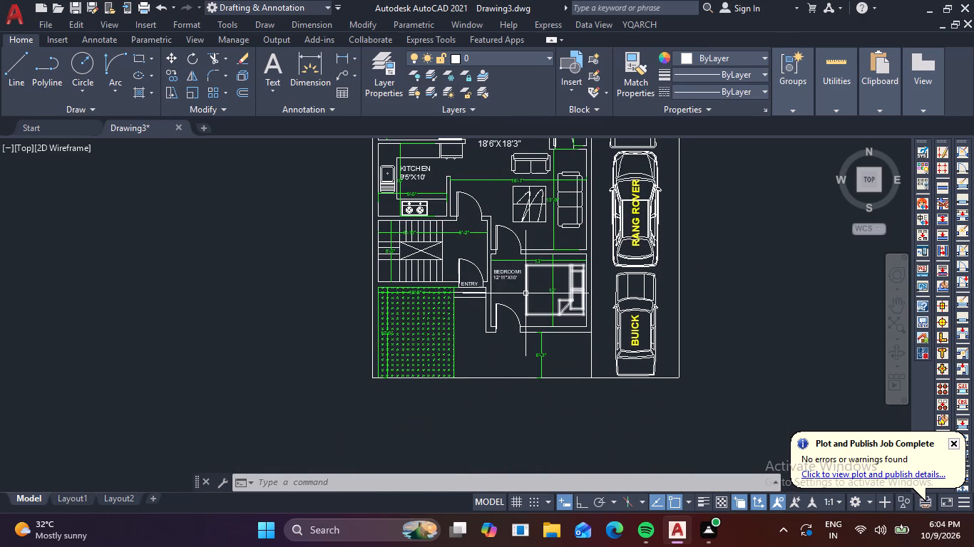
{"action": "scroll", "coordinate": [438, 259], "scroll_direction": "down", "scroll_amount": 1}
{"action": "middle_click_drag", "start_coordinate": [445, 281], "coordinate": [400, 390]}
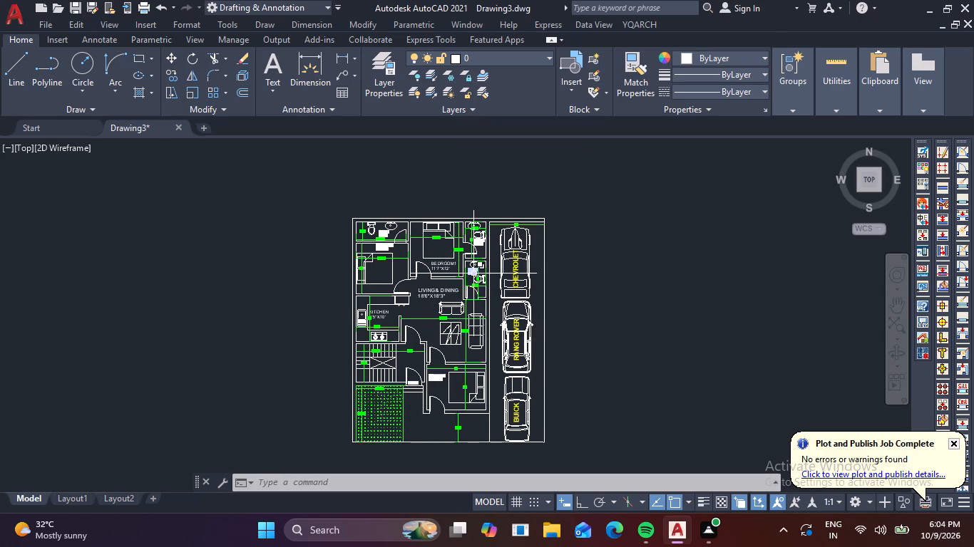
Look over the files in the Downloads folder in File Explorer.
{"action": "left_click", "coordinate": [550, 528]}
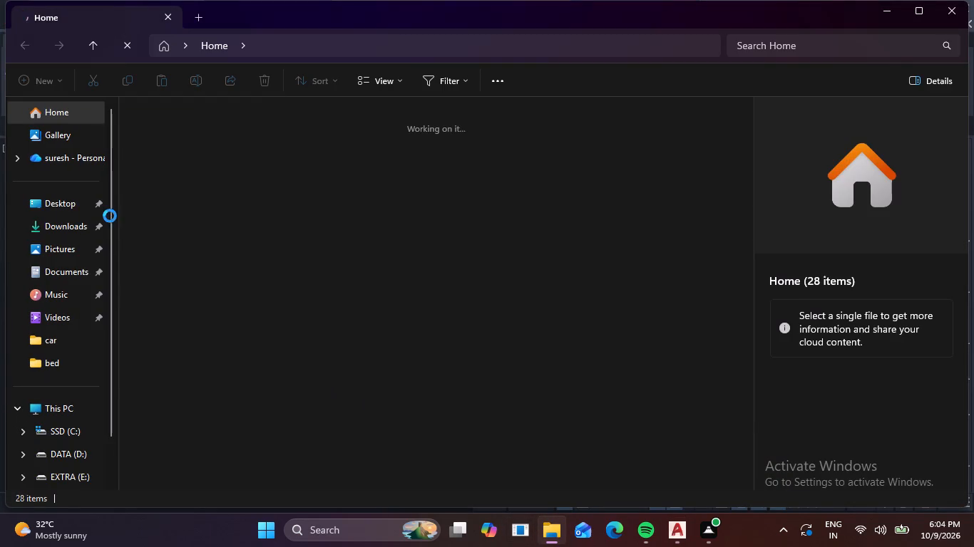
{"action": "left_click", "coordinate": [65, 223]}
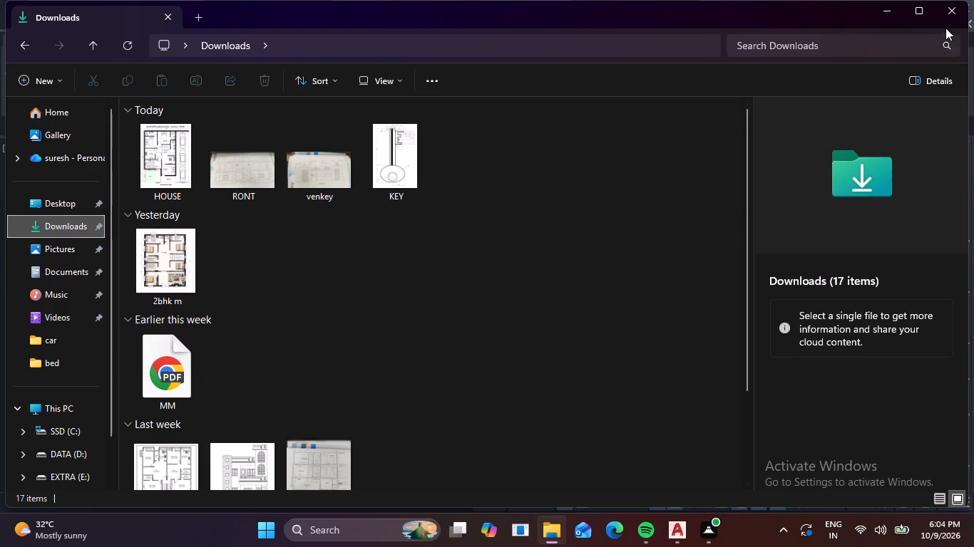
{"action": "left_click", "coordinate": [952, 16]}
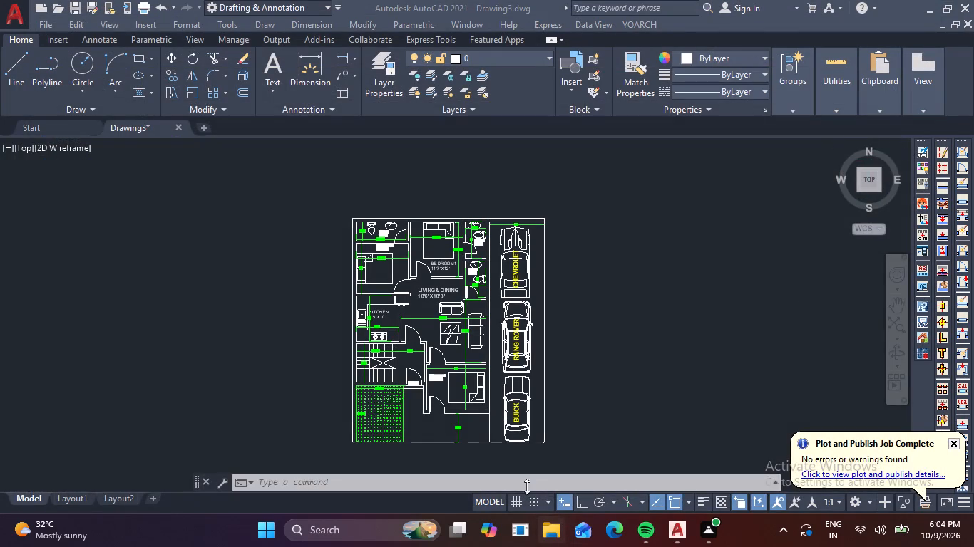
Save the drawing in the Documents folder under the file name HOUSE.
{"action": "key", "text": "ctrl+s"}
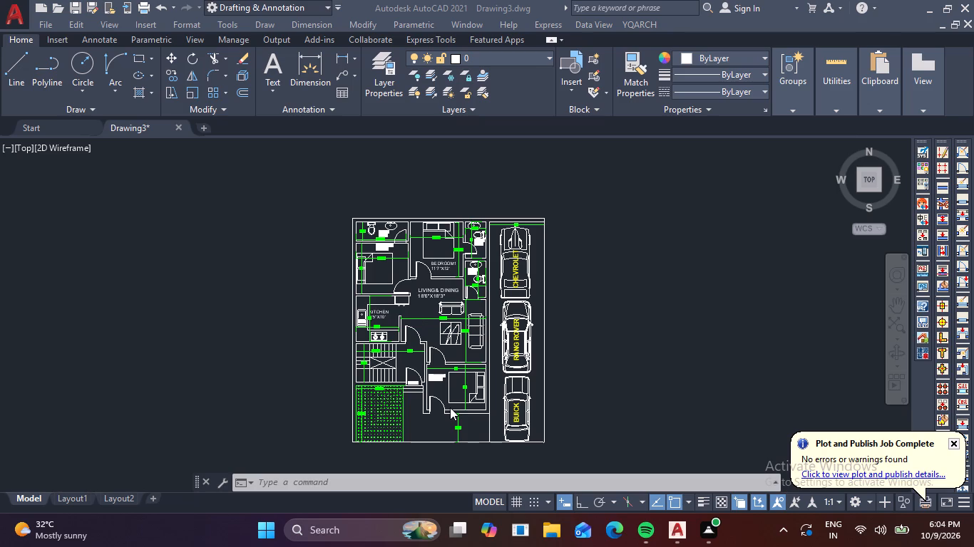
{"action": "key", "text": "ctrl+s"}
{"action": "key", "text": "Escape"}
{"action": "key", "text": "ctrl+s"}
{"action": "key", "text": "ctrl+s"}
{"action": "key", "text": "ctrl+s"}
{"action": "left_click", "coordinate": [633, 199]}
{"action": "key", "text": "ctrl+s"}
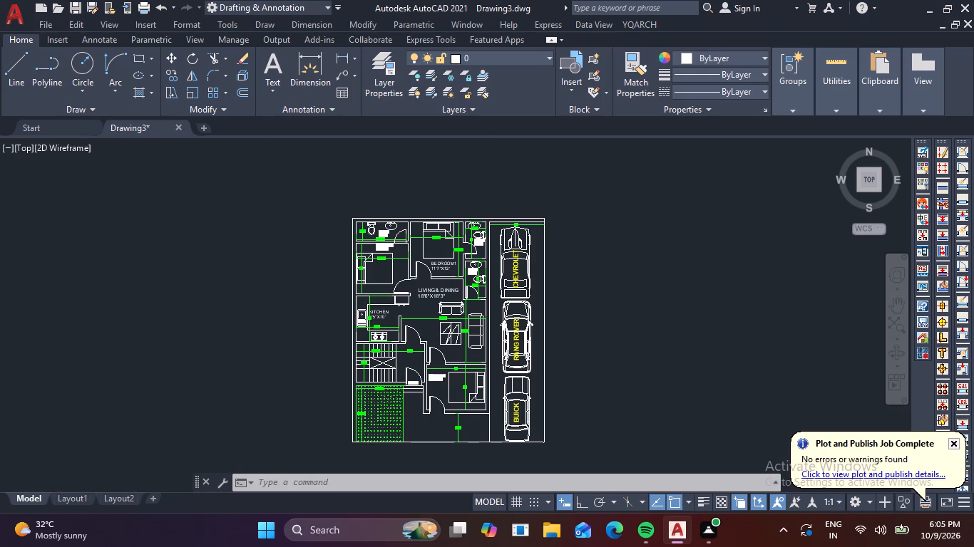
{"action": "key", "text": "BackSpace"}
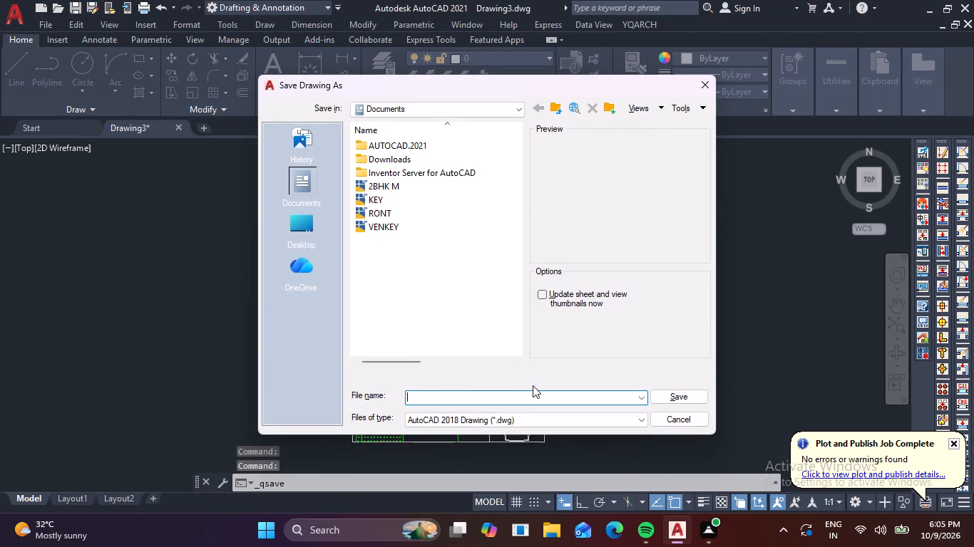
{"action": "type", "text": "HOUSE"}
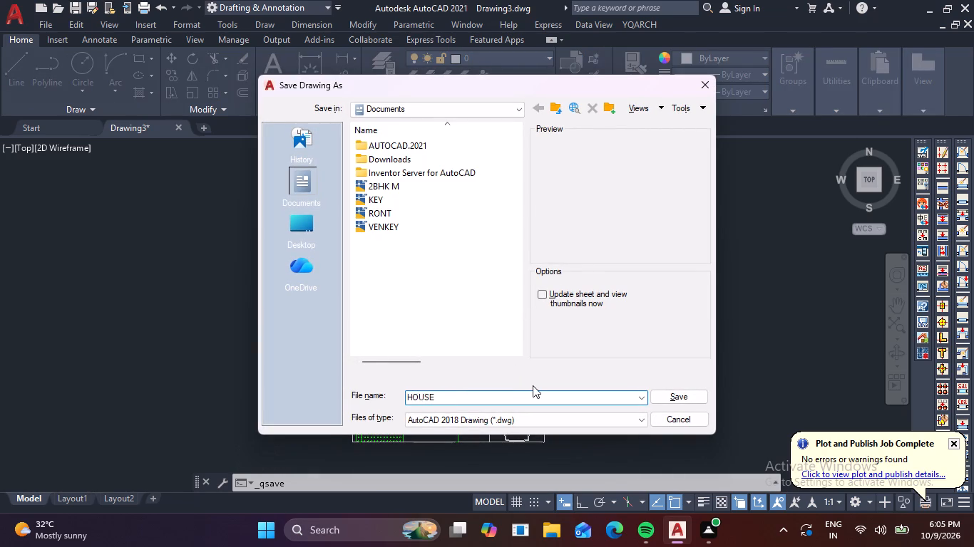
{"action": "left_click", "coordinate": [678, 395]}
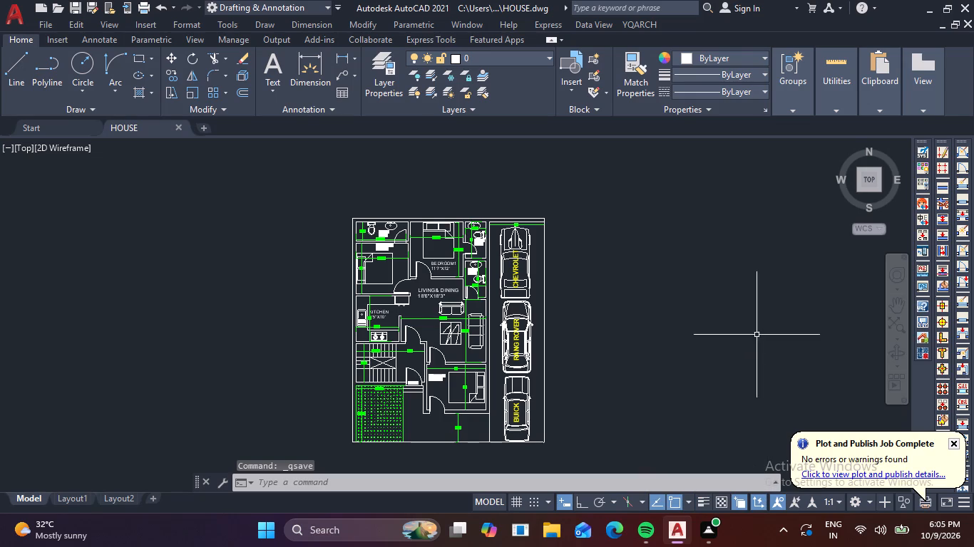
Set up the plot with the <Previous plot> page setup and a plot window enclosing the whole floor plan.
{"action": "key", "text": "ctrl+p"}
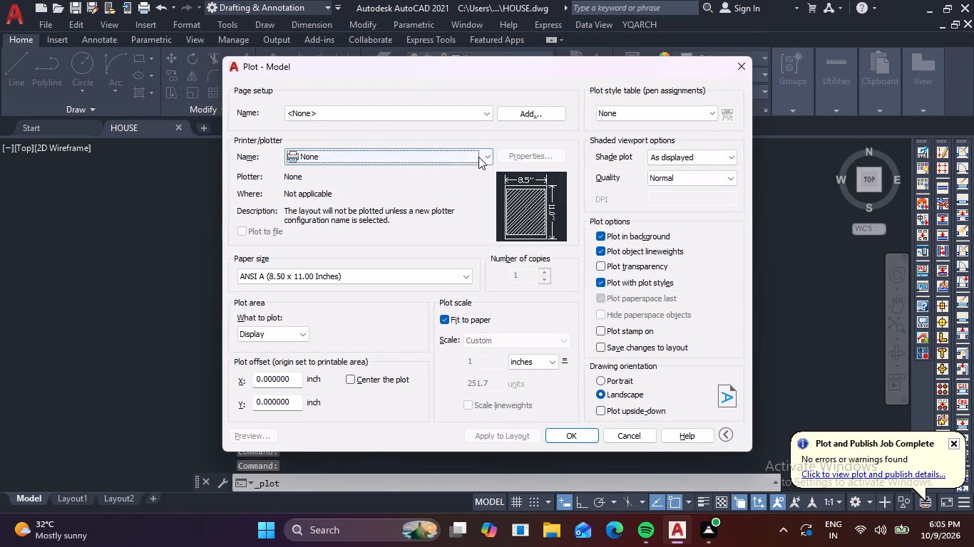
{"action": "left_click", "coordinate": [486, 157]}
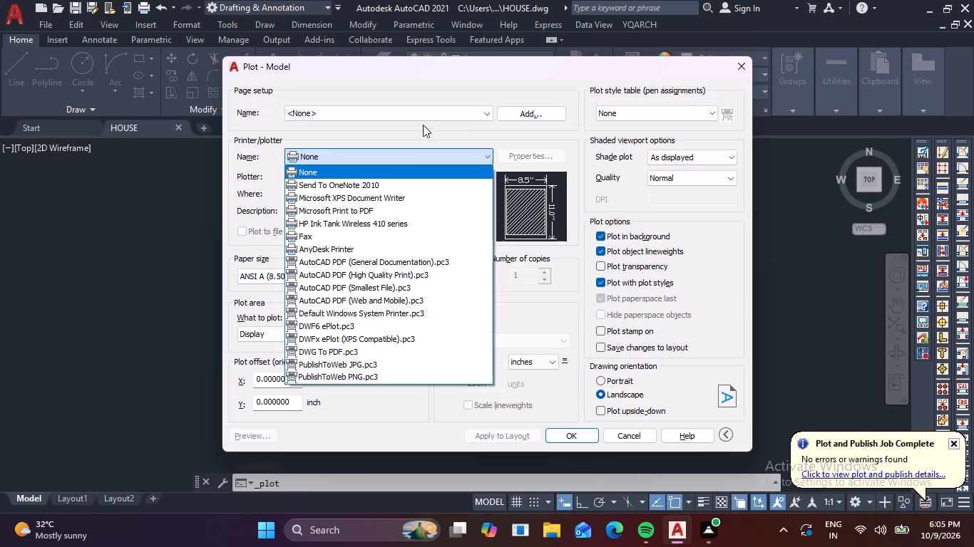
{"action": "left_click", "coordinate": [475, 112]}
{"action": "left_click", "coordinate": [481, 115]}
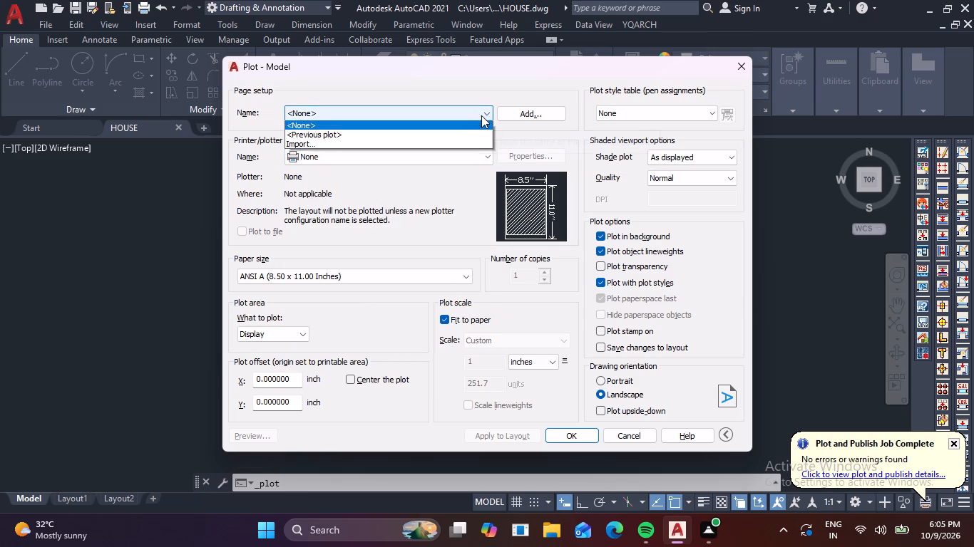
{"action": "left_click", "coordinate": [448, 139]}
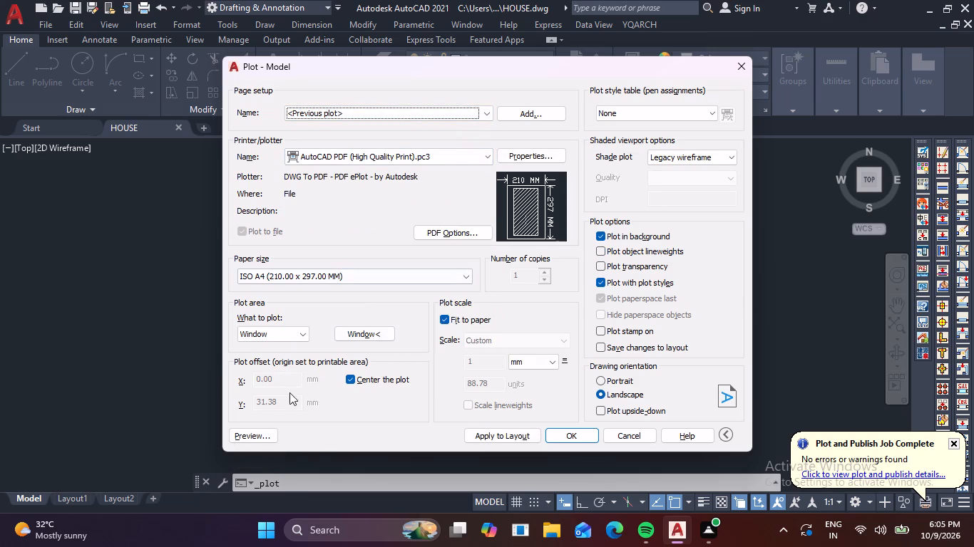
{"action": "left_click", "coordinate": [369, 325]}
{"action": "left_click", "coordinate": [367, 333]}
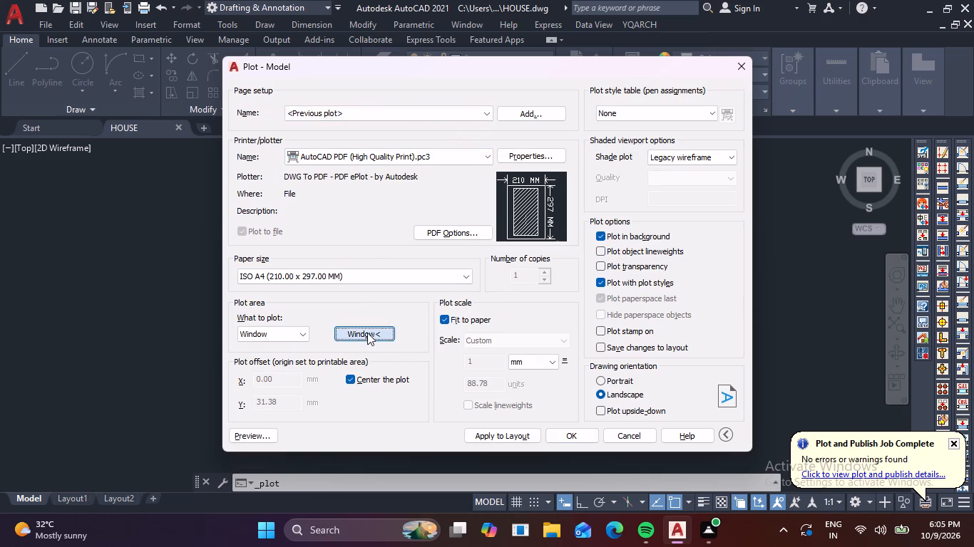
{"action": "left_click", "coordinate": [338, 197]}
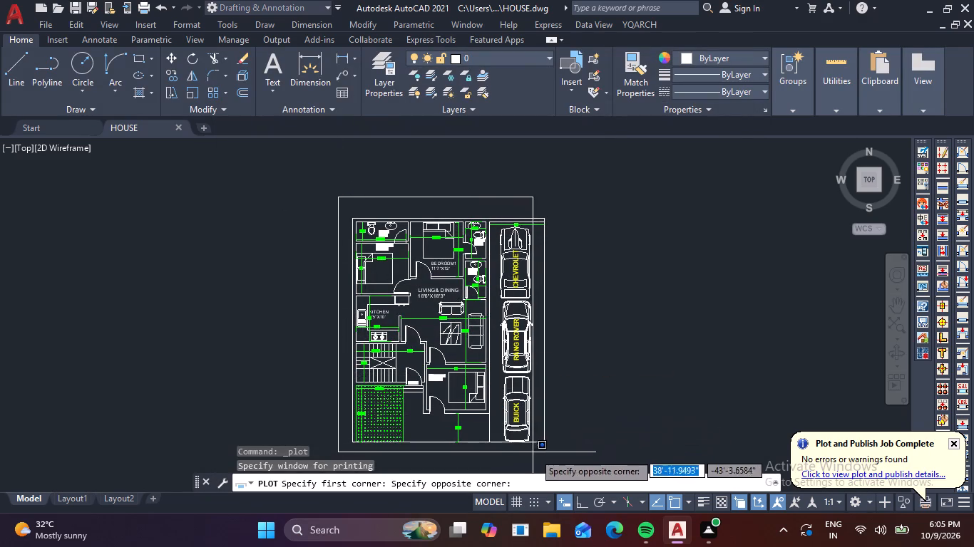
{"action": "left_click", "coordinate": [556, 457]}
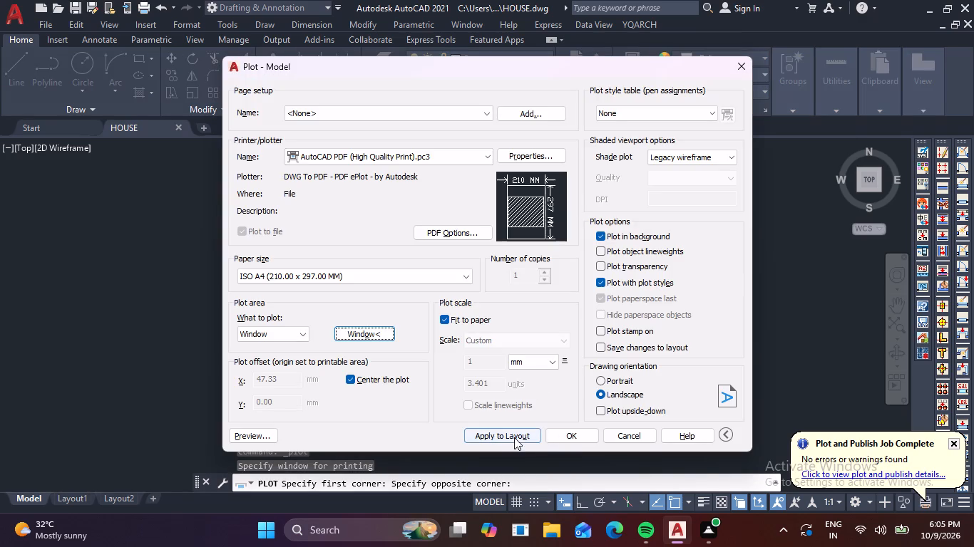
Apply the plot settings to the layout and plot the floor plan to a PDF in Documents with the default file name.
{"action": "left_click", "coordinate": [514, 437]}
{"action": "left_click", "coordinate": [573, 431]}
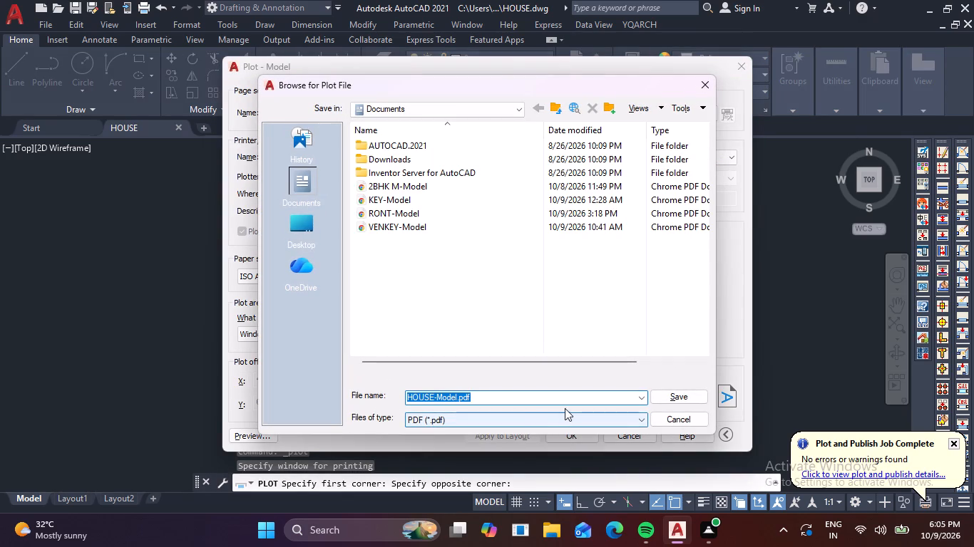
{"action": "left_click", "coordinate": [674, 395]}
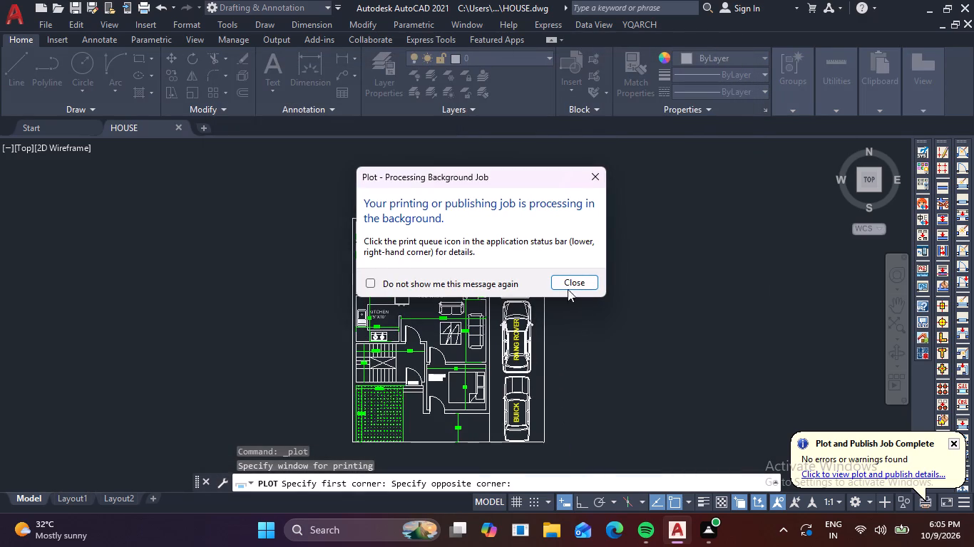
{"action": "left_click", "coordinate": [579, 287]}
Query the drawing's log file path with LOGFILENAME.
{"action": "type", "text": "LOG"}
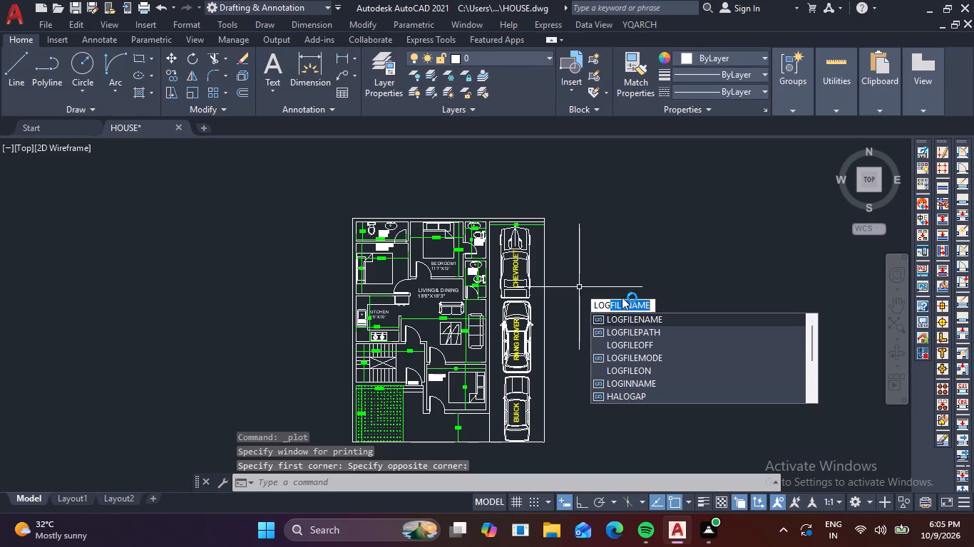
{"action": "left_click", "coordinate": [642, 320]}
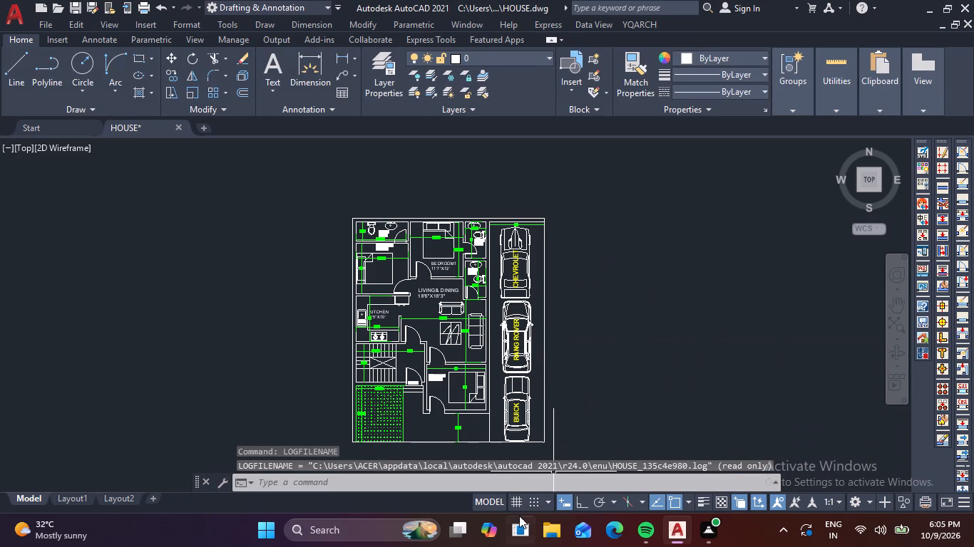